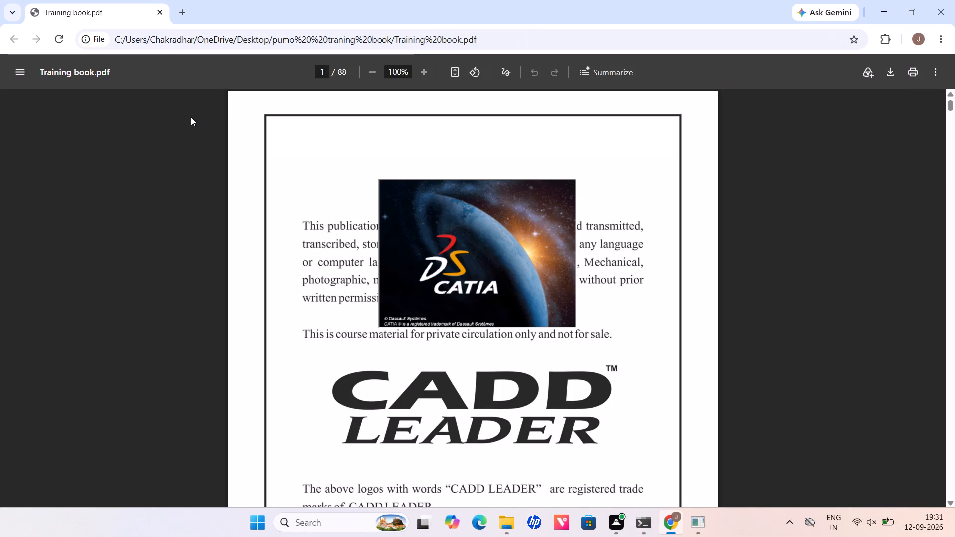
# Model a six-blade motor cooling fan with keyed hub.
# Browse the drawing pages of the training book PDF, dismissing the antivirus and firewall notices.
pyautogui.scroll(-7, 191, 117)
pyautogui.scroll(-5, 152, 182)
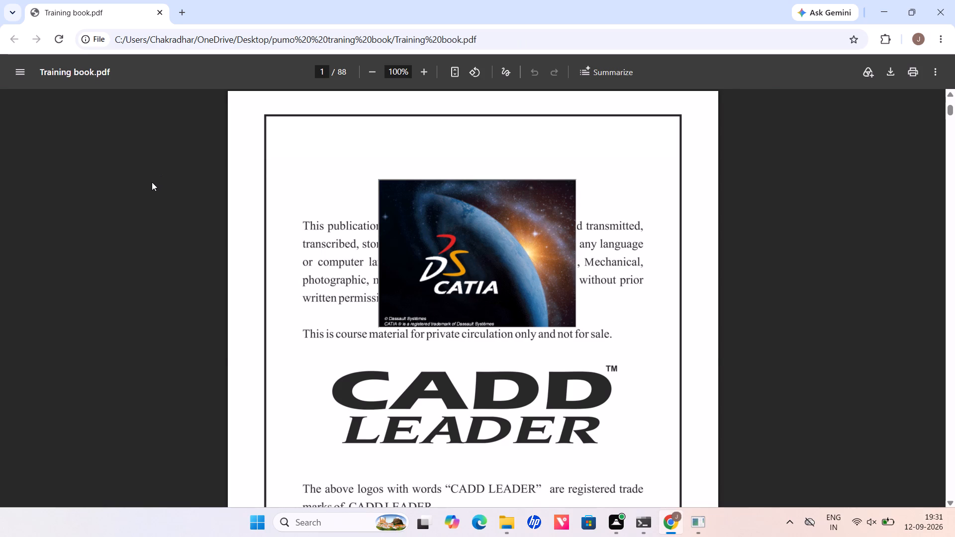
pyautogui.scroll(-6, 800, 275)
pyautogui.scroll(-5, 708, 281)
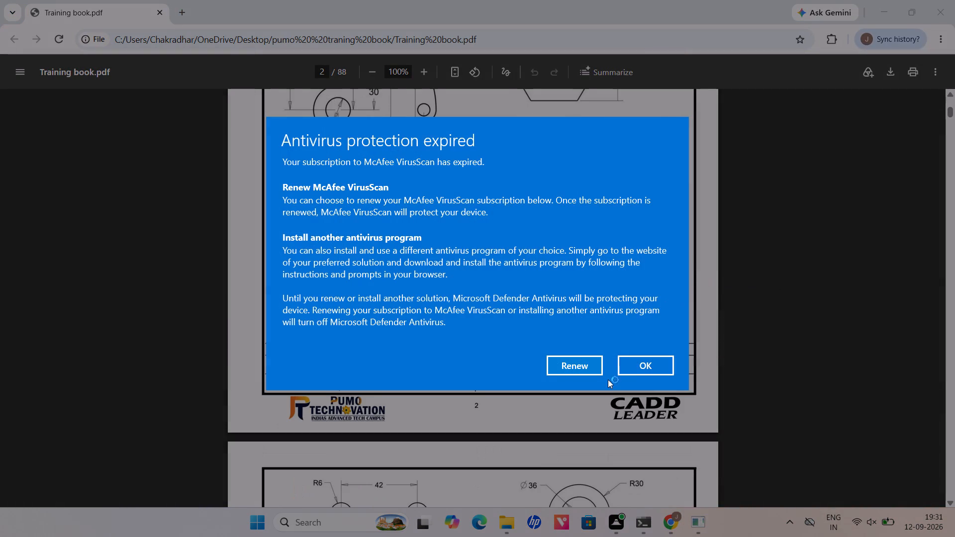
pyautogui.click(643, 367)
pyautogui.scroll(-5, 608, 366)
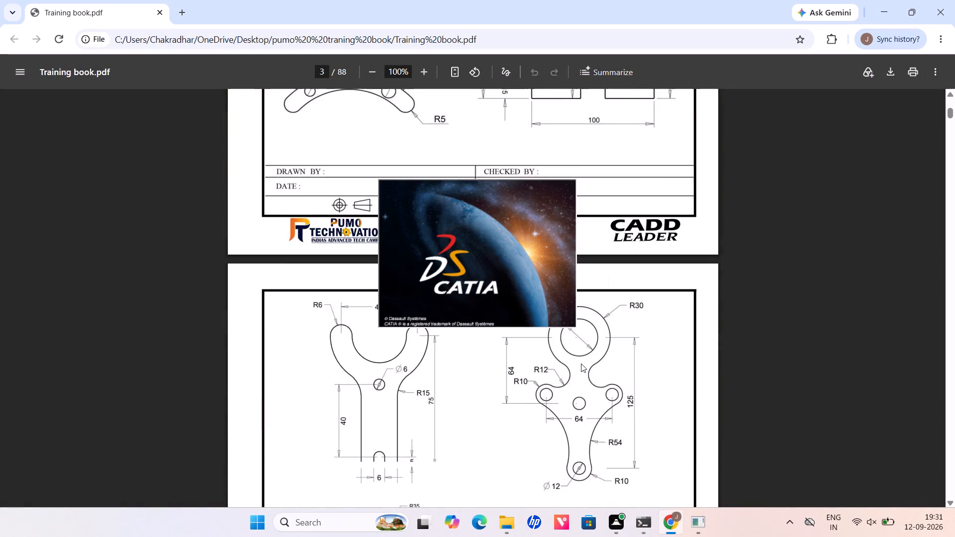
pyautogui.scroll(-1, 581, 363)
pyautogui.scroll(1, 581, 363)
pyautogui.scroll(-2, 581, 363)
pyautogui.scroll(-6, 616, 391)
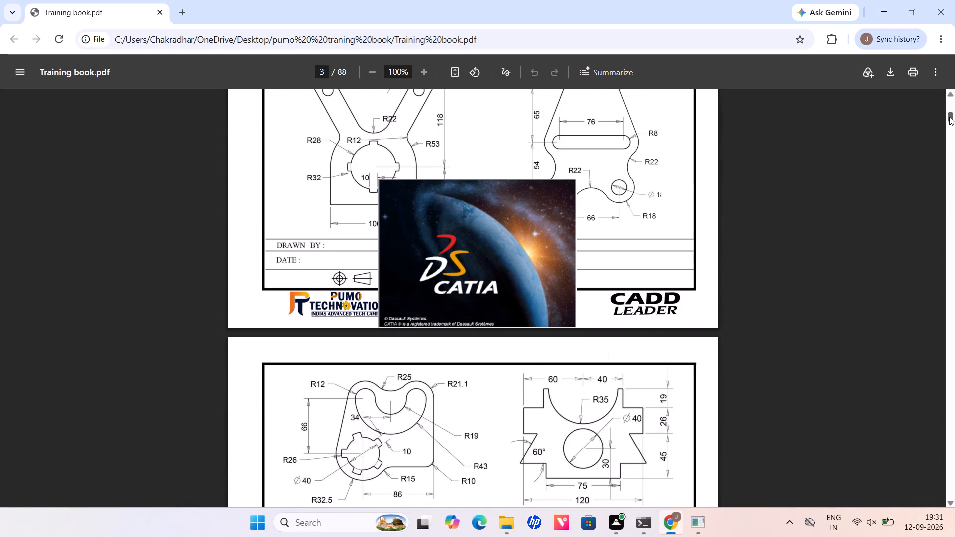
pyautogui.moveTo(949, 117); pyautogui.dragTo(954, 178)
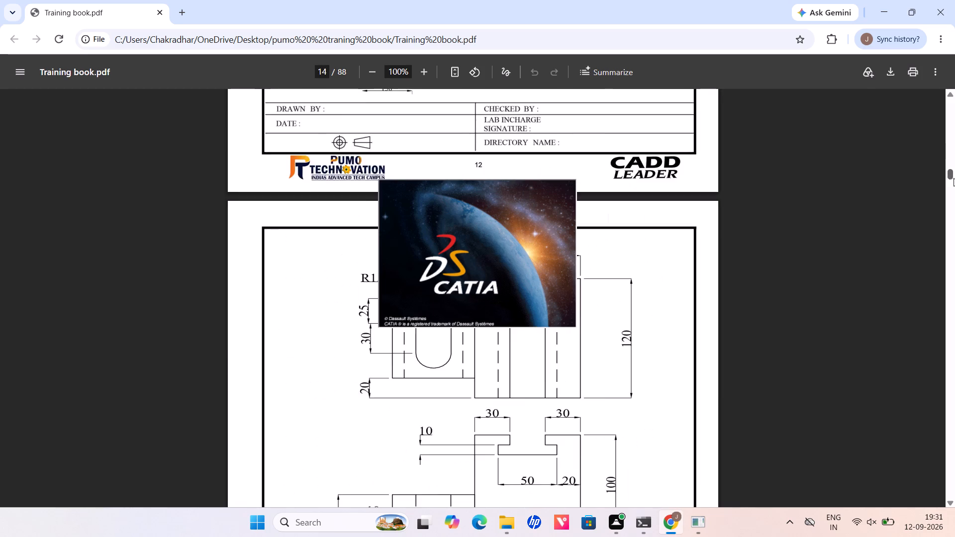
pyautogui.moveTo(954, 178); pyautogui.dragTo(954, 323)
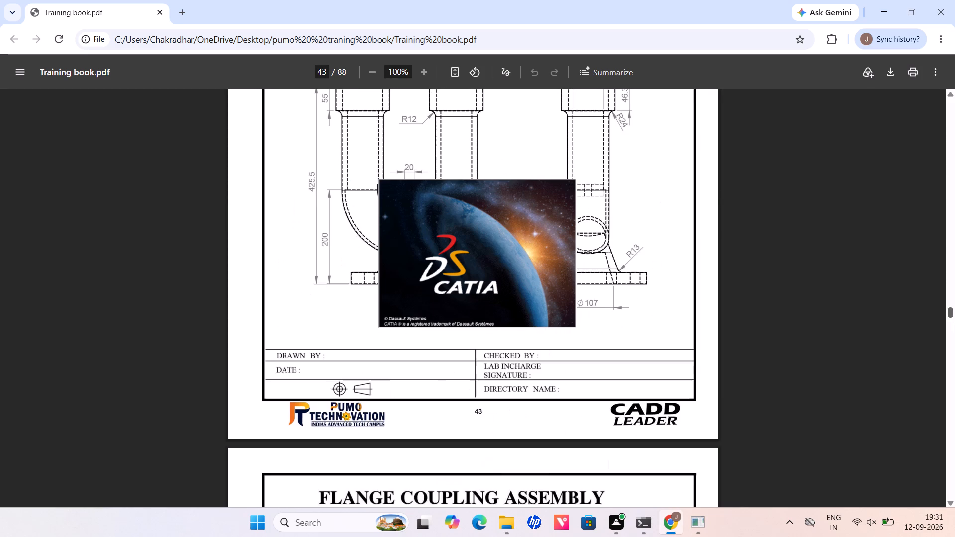
pyautogui.moveTo(954, 323); pyautogui.dragTo(932, 358)
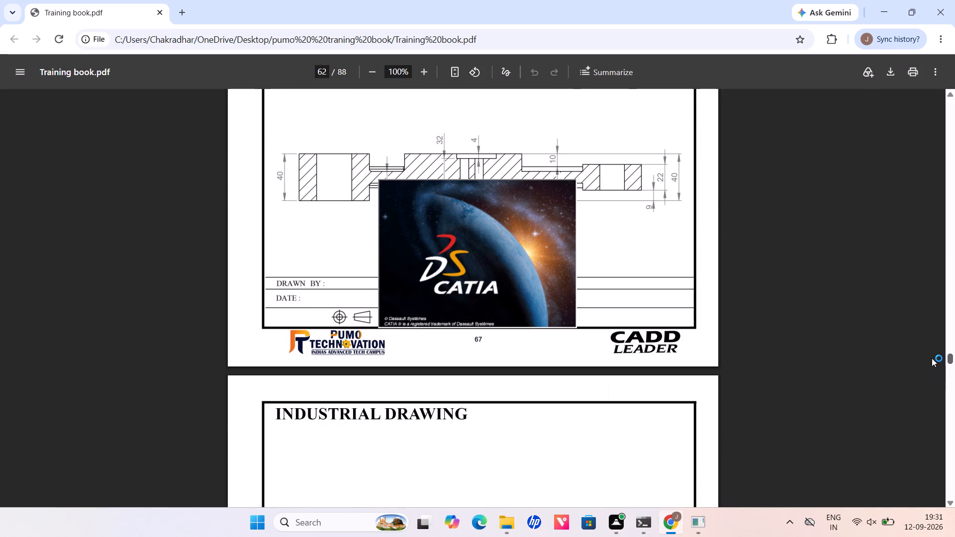
pyautogui.moveTo(932, 358); pyautogui.dragTo(925, 342)
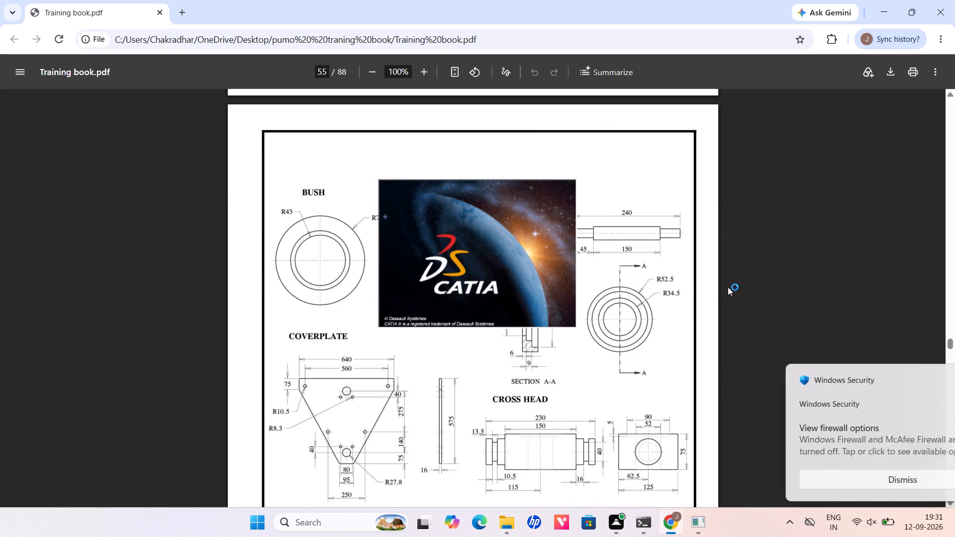
pyautogui.click(928, 378)
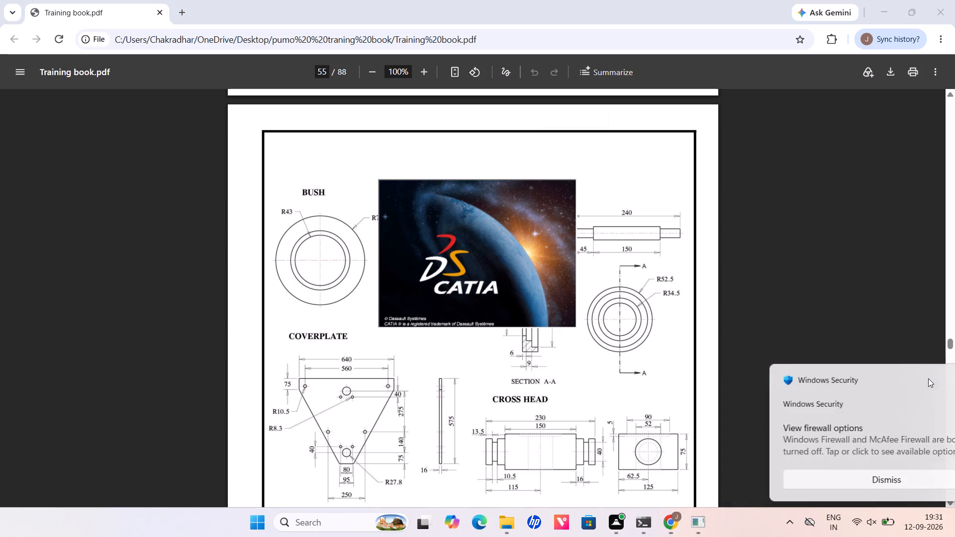
pyautogui.scroll(6, 688, 363)
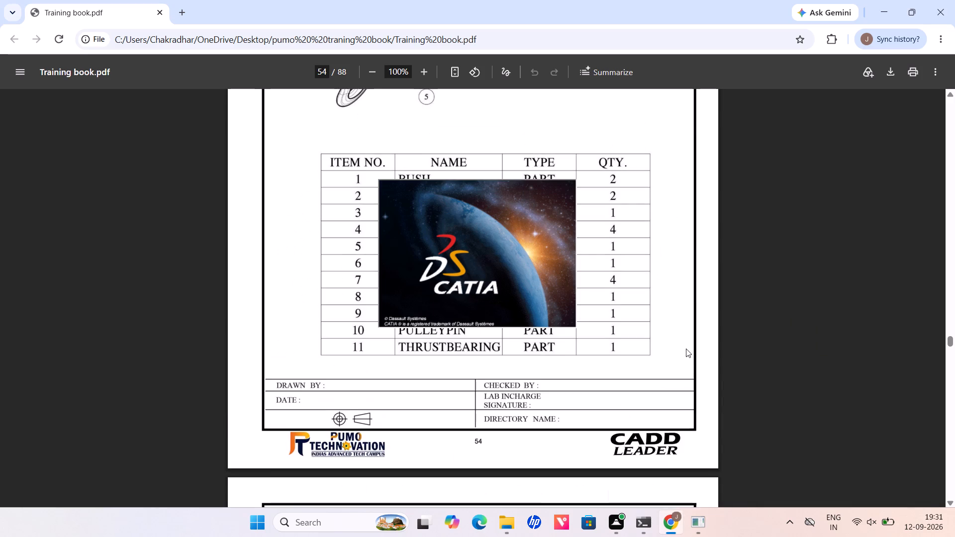
pyautogui.scroll(20, 686, 348)
pyautogui.scroll(15, 684, 338)
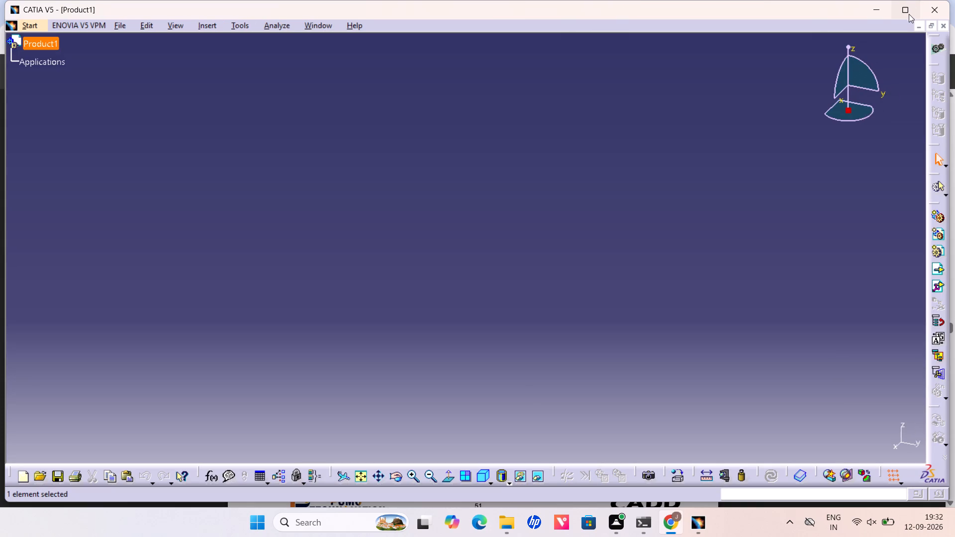
# Switch to CATIA and close the empty default Product1 document.
pyautogui.click(942, 25)
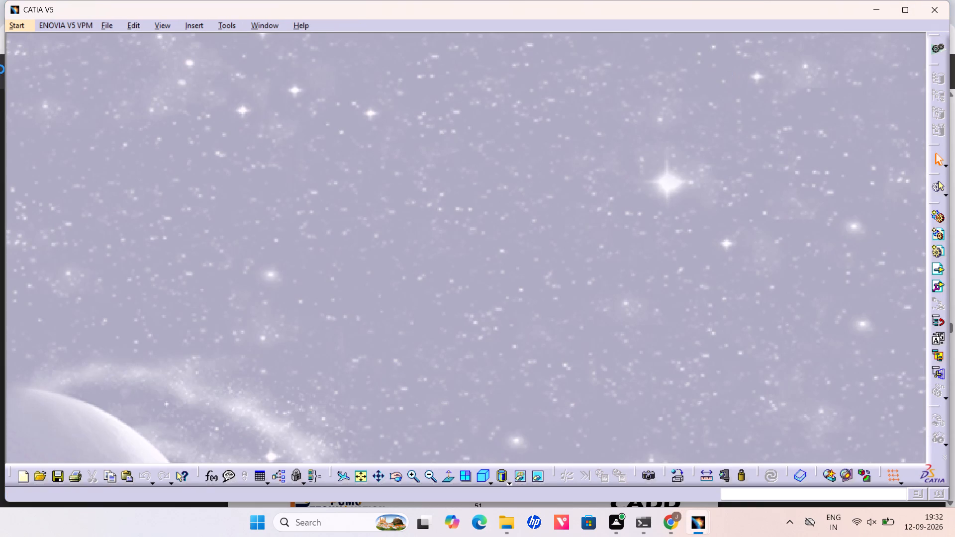
# Create a new Mechanical Design part named "motor fan" with hybrid design enabled.
pyautogui.click(30, 28)
pyautogui.click(46, 53)
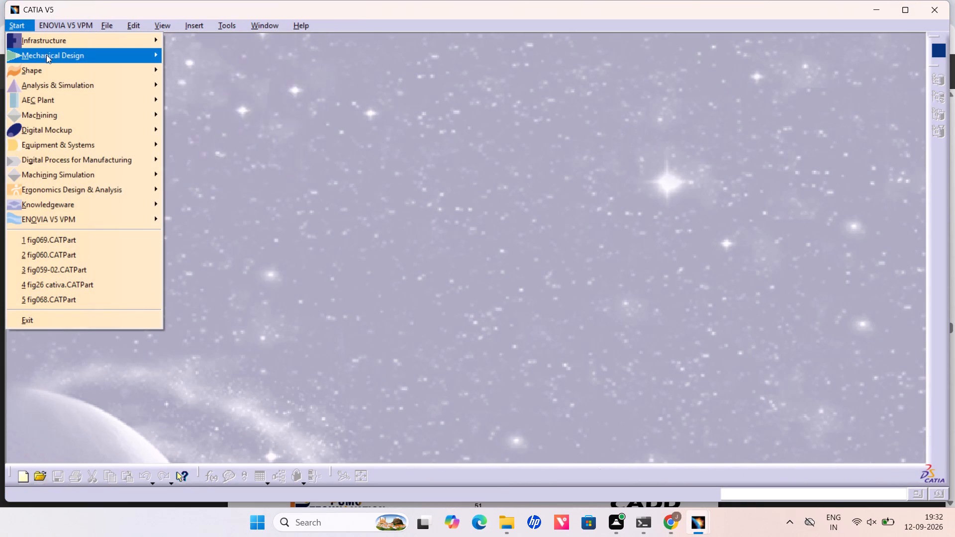
pyautogui.click(182, 56)
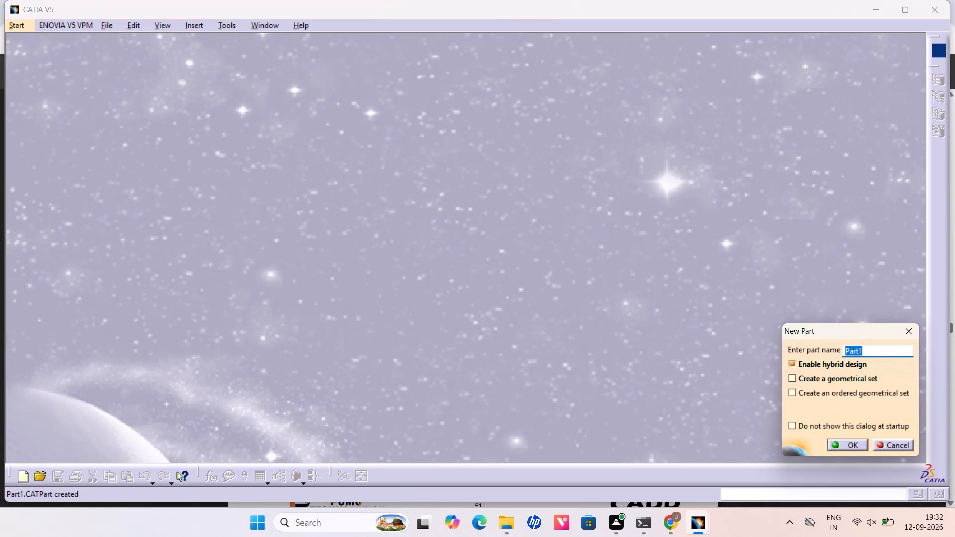
pyautogui.press('BackSpace')
pyautogui.write('motor')
pyautogui.press('space')
pyautogui.write('fan')
pyautogui.click(844, 444)
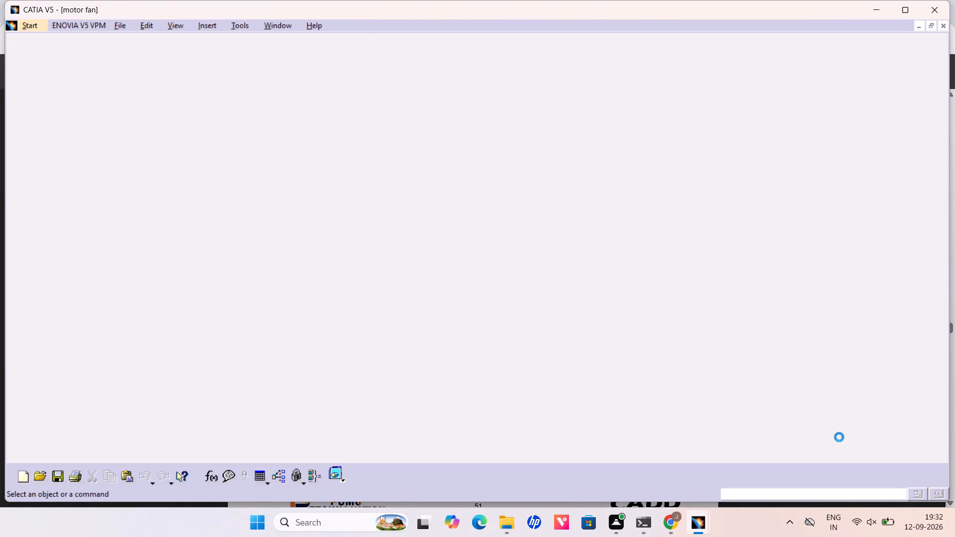
# Switch to the training book PDF and search its pages for the Motor Fan drawing and its dimensions.
pyautogui.hotkey('alt', 'Tab')
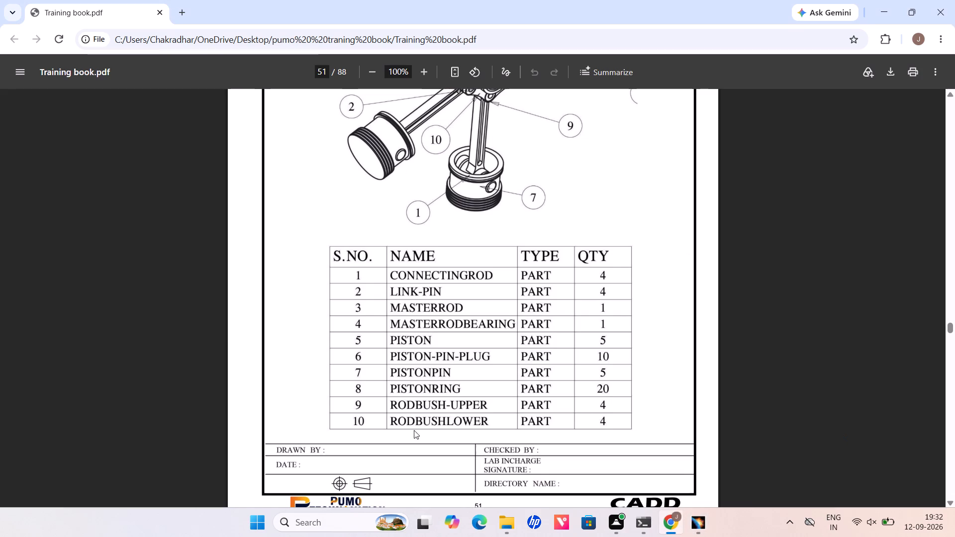
pyautogui.scroll(16, 402, 308)
pyautogui.scroll(5, 383, 212)
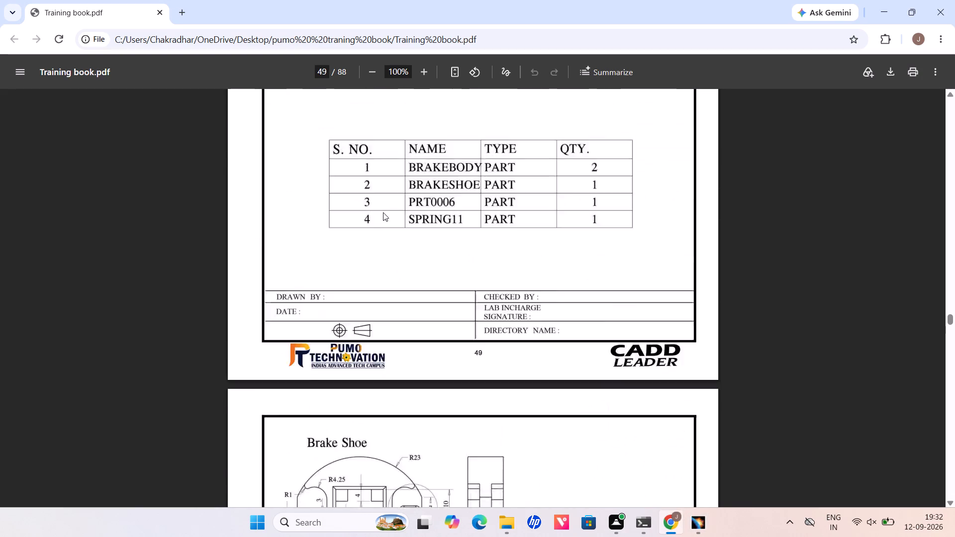
pyautogui.scroll(15, 383, 212)
pyautogui.scroll(12, 379, 206)
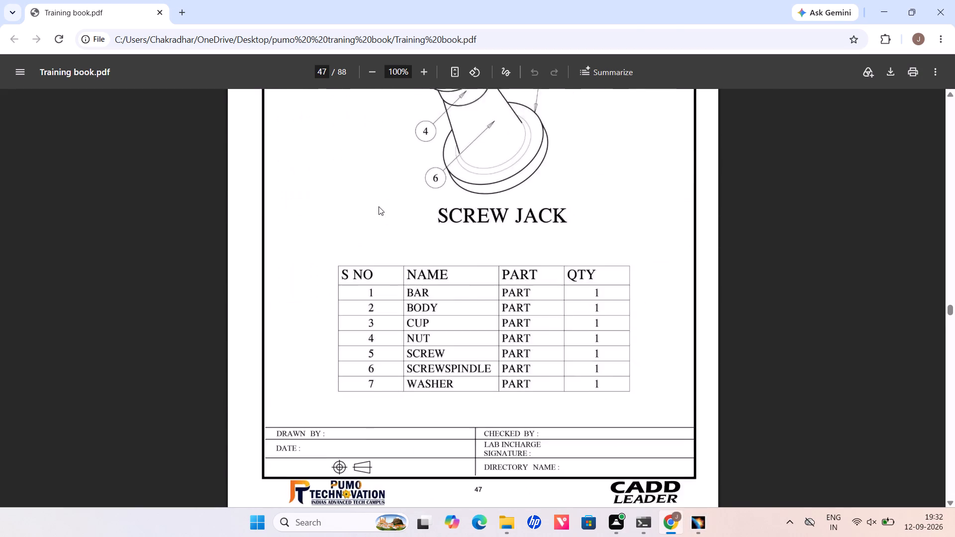
pyautogui.scroll(18, 379, 206)
pyautogui.scroll(4, 390, 215)
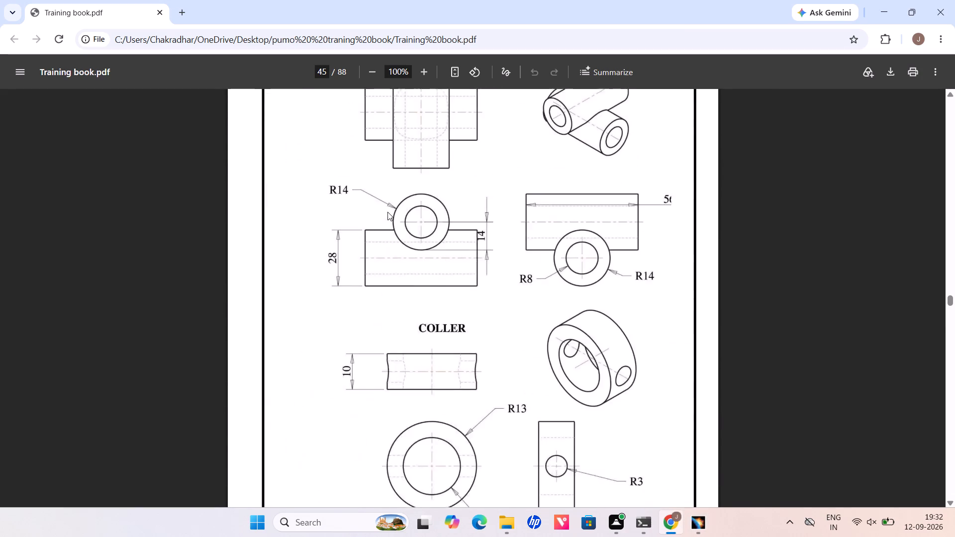
pyautogui.scroll(14, 387, 212)
pyautogui.scroll(19, 386, 212)
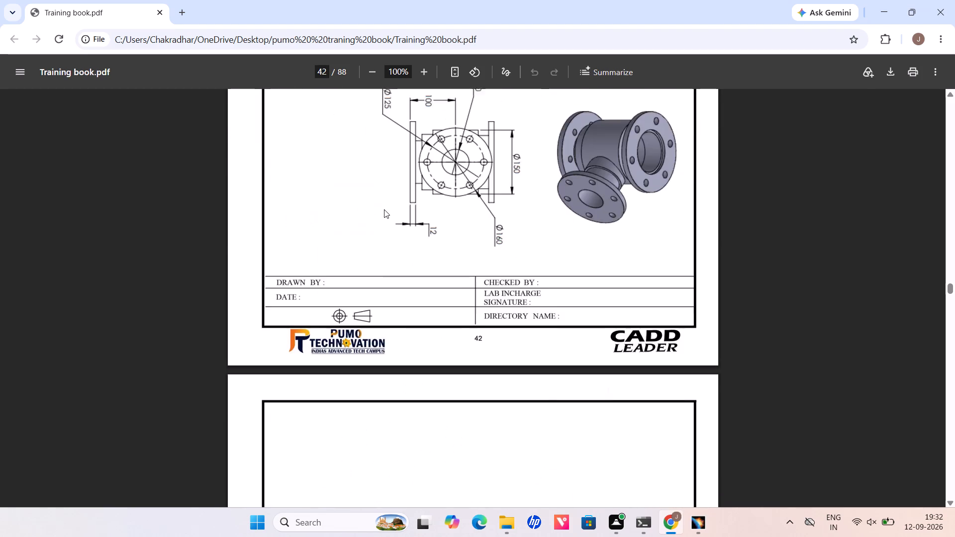
pyautogui.scroll(13, 385, 210)
pyautogui.scroll(16, 387, 211)
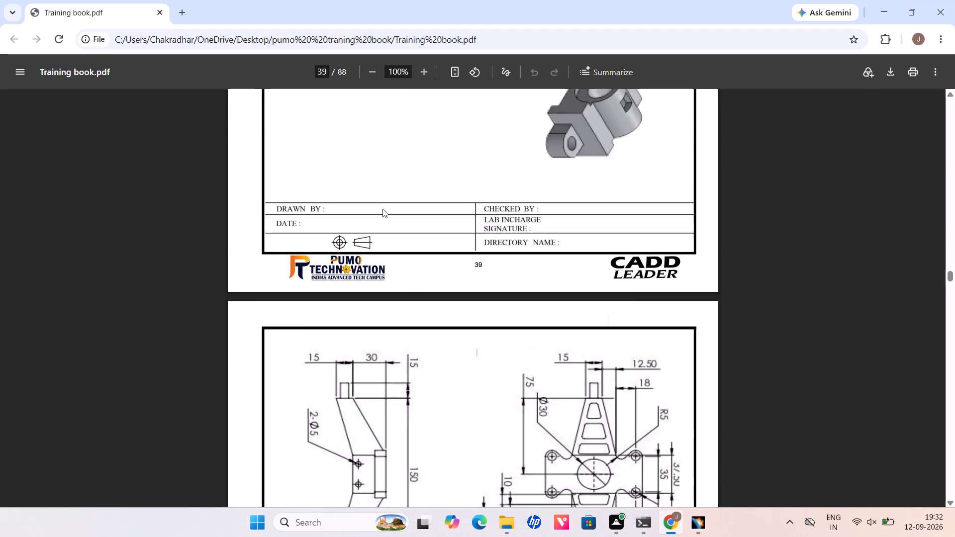
pyautogui.scroll(18, 382, 209)
pyautogui.scroll(8, 383, 210)
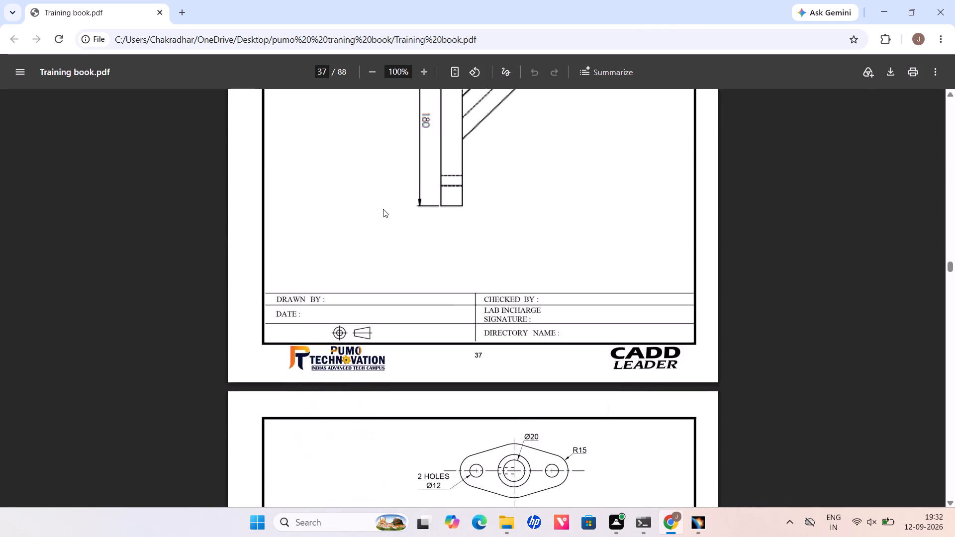
pyautogui.scroll(20, 383, 209)
pyautogui.scroll(6, 385, 199)
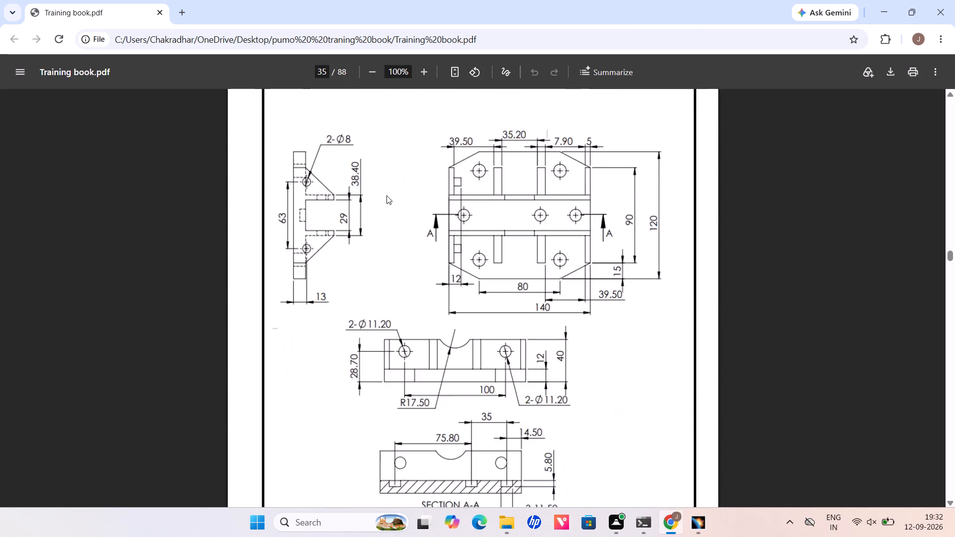
pyautogui.scroll(17, 386, 195)
pyautogui.scroll(11, 385, 195)
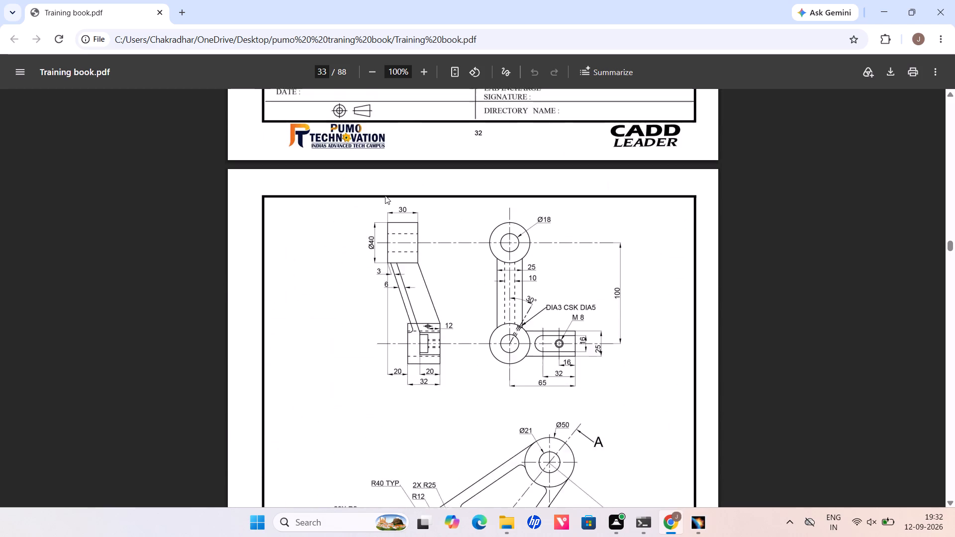
pyautogui.scroll(16, 385, 195)
pyautogui.scroll(7, 385, 195)
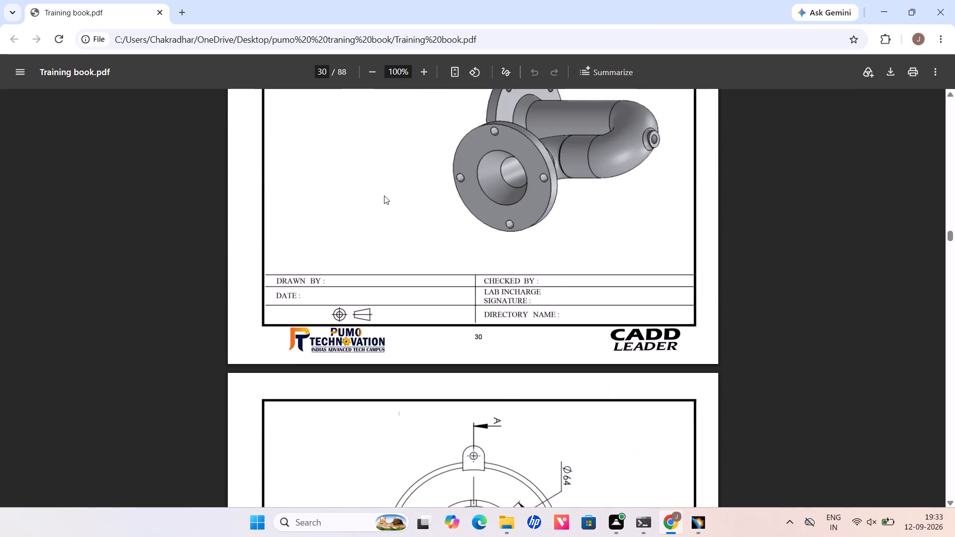
pyautogui.scroll(20, 384, 195)
pyautogui.scroll(11, 381, 194)
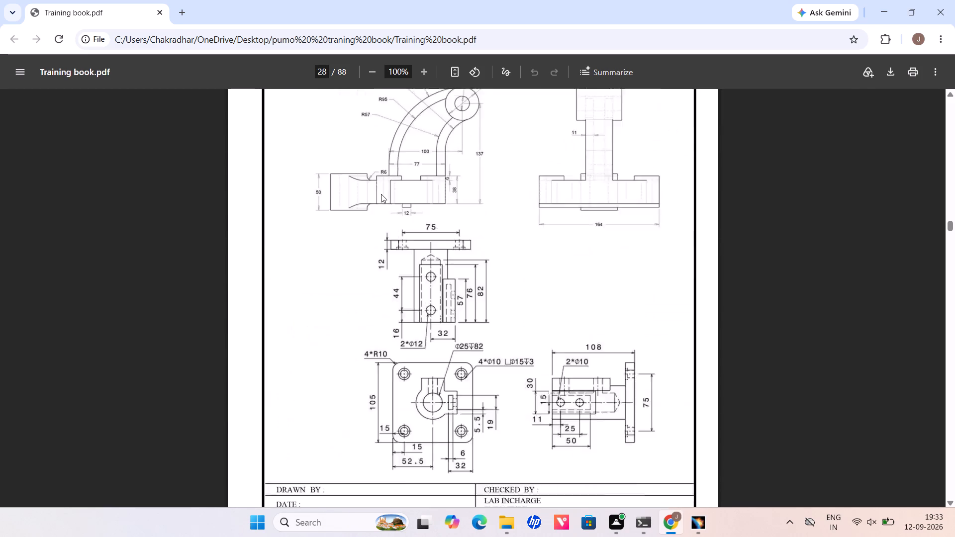
pyautogui.scroll(15, 381, 194)
pyautogui.scroll(8, 381, 194)
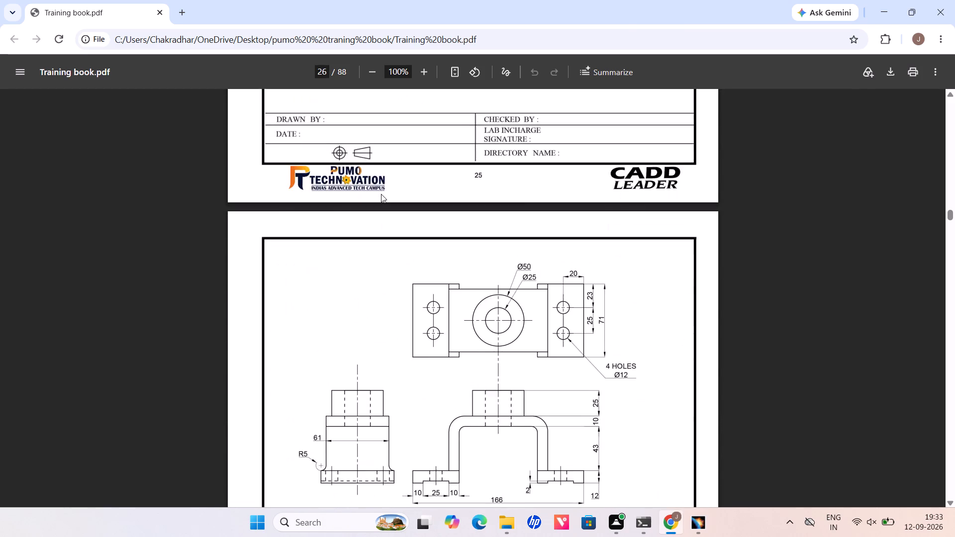
pyautogui.scroll(14, 381, 194)
pyautogui.scroll(-5, 381, 194)
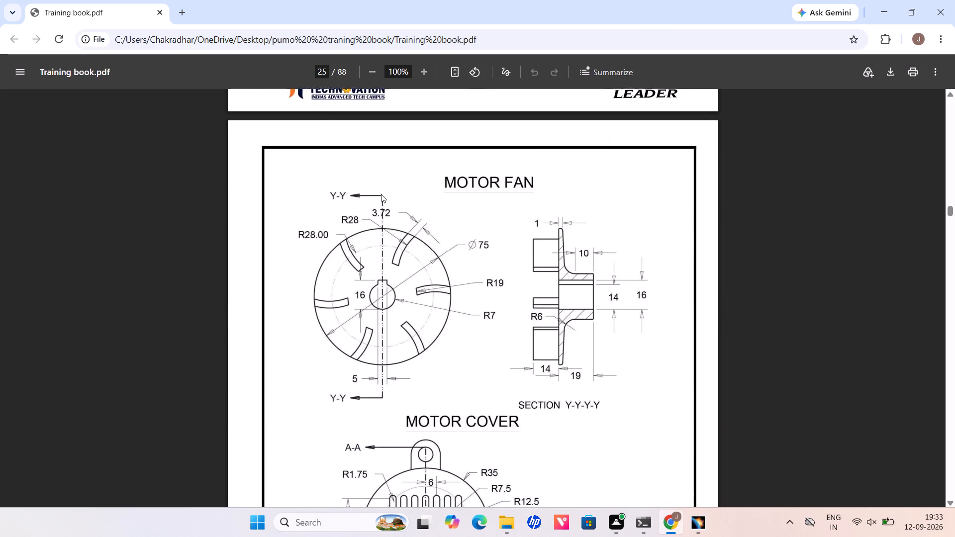
# Switch back to CATIA and open a new sketch on the xy plane of the motor fan part.
pyautogui.hotkey('alt', 'Tab')
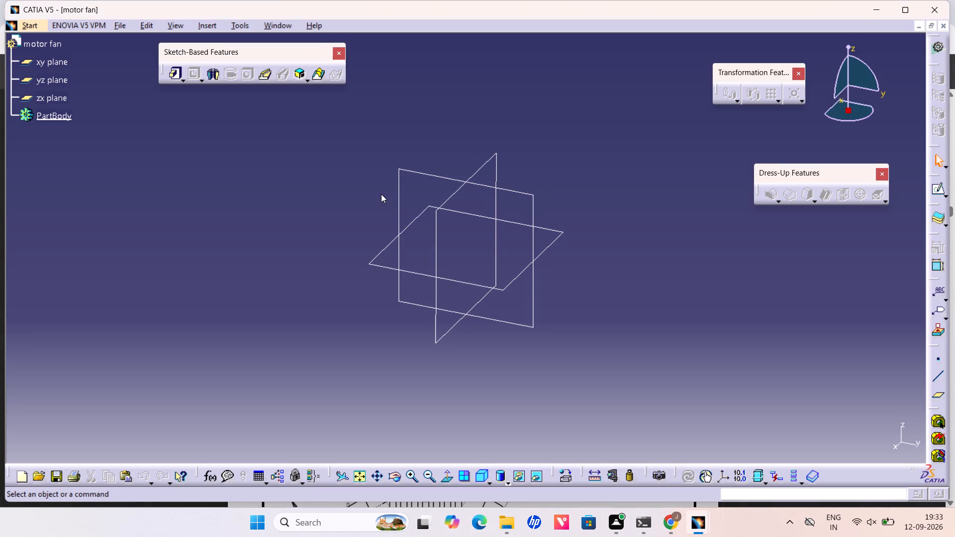
pyautogui.click(414, 220)
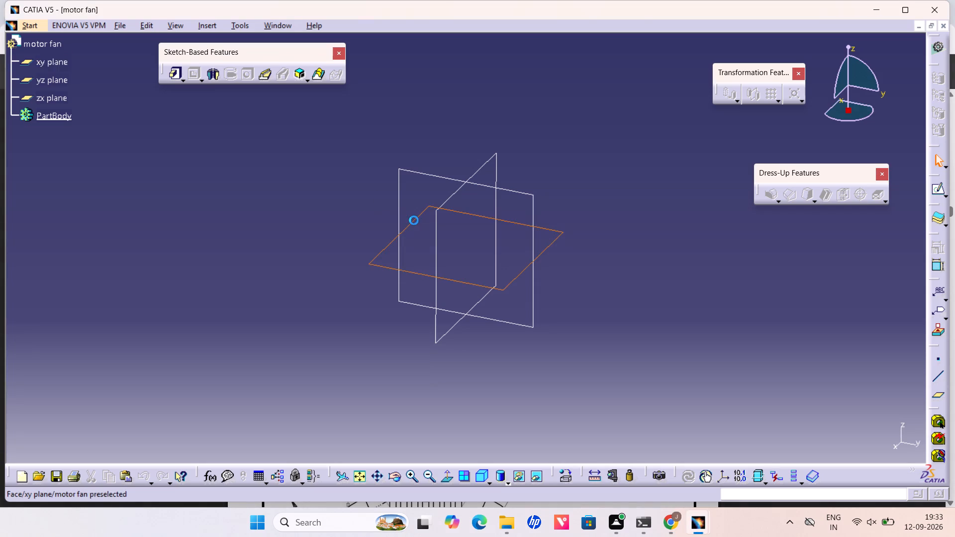
pyautogui.click(936, 193)
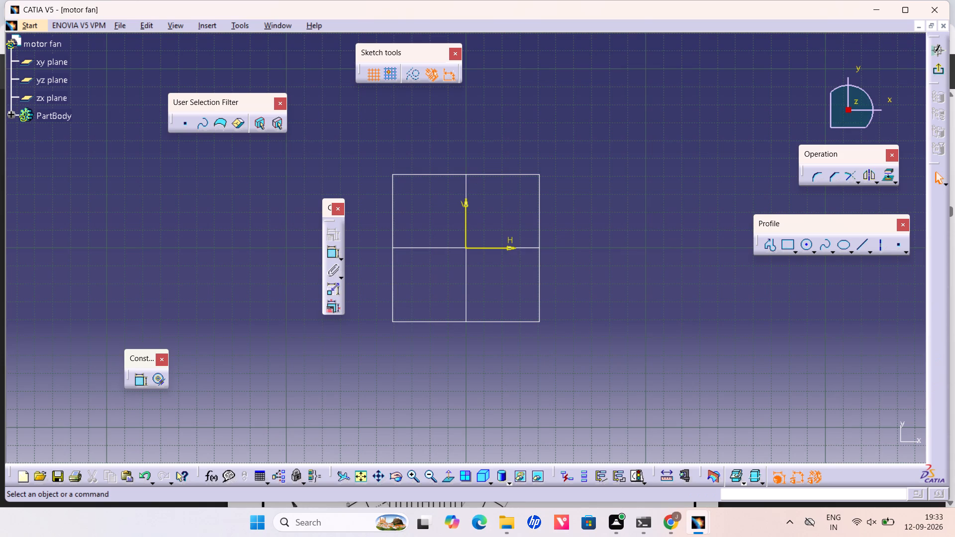
# Sketch a circle about 34 mm in diameter centred on the sketch origin, referring to the Motor Fan drawing.
pyautogui.keyDown('ctrl'); pyautogui.moveTo(666, 287); pyautogui.dragTo(614, 170, button='middle'); pyautogui.keyUp('ctrl')
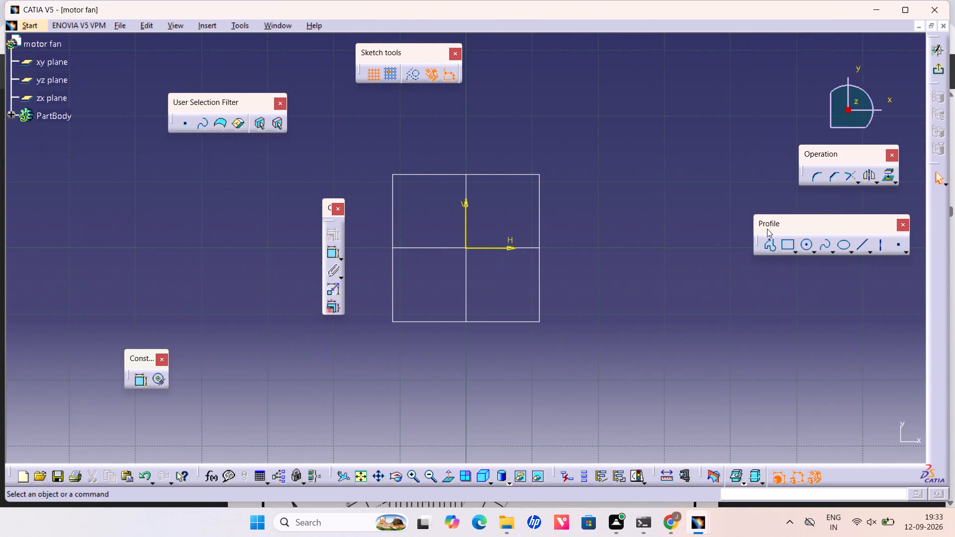
pyautogui.doubleClick(806, 245)
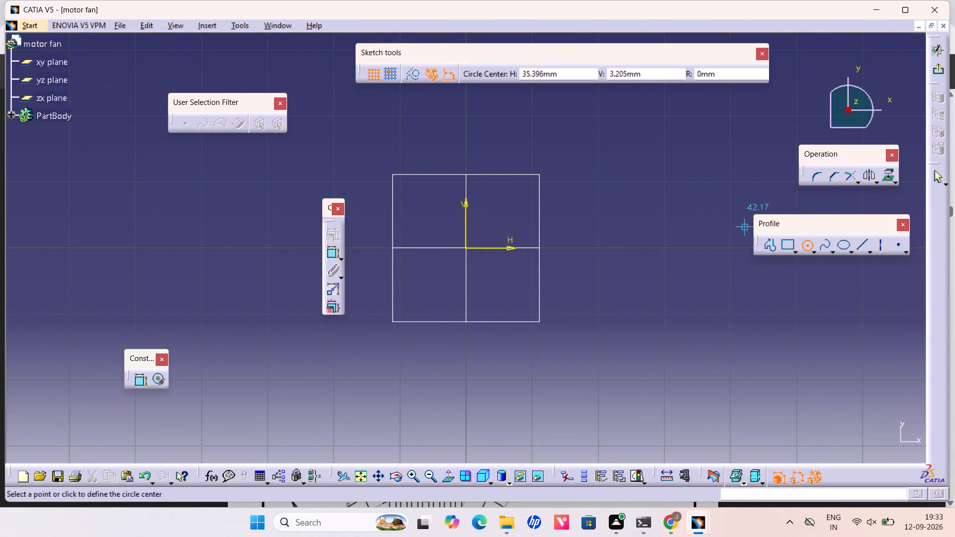
pyautogui.click(466, 248)
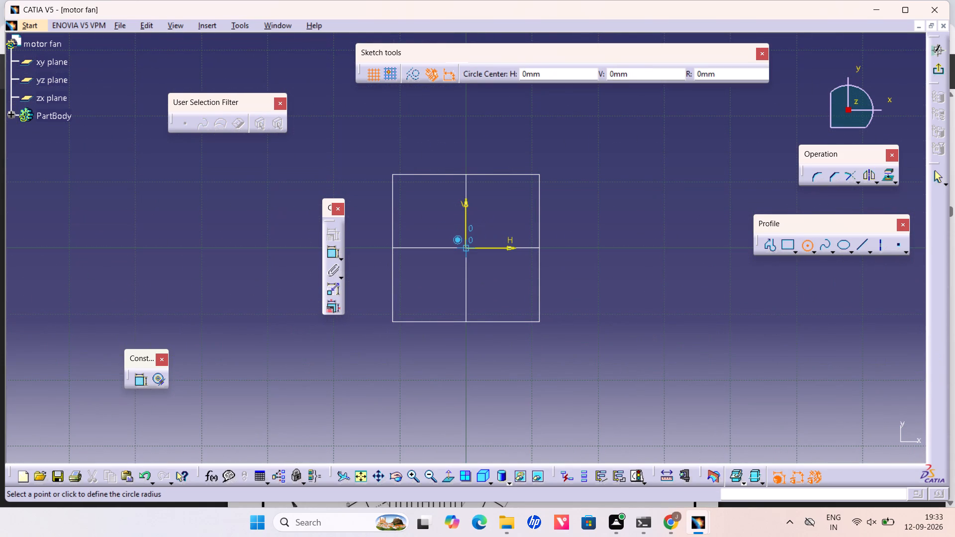
pyautogui.hotkey('alt', 'Tab')
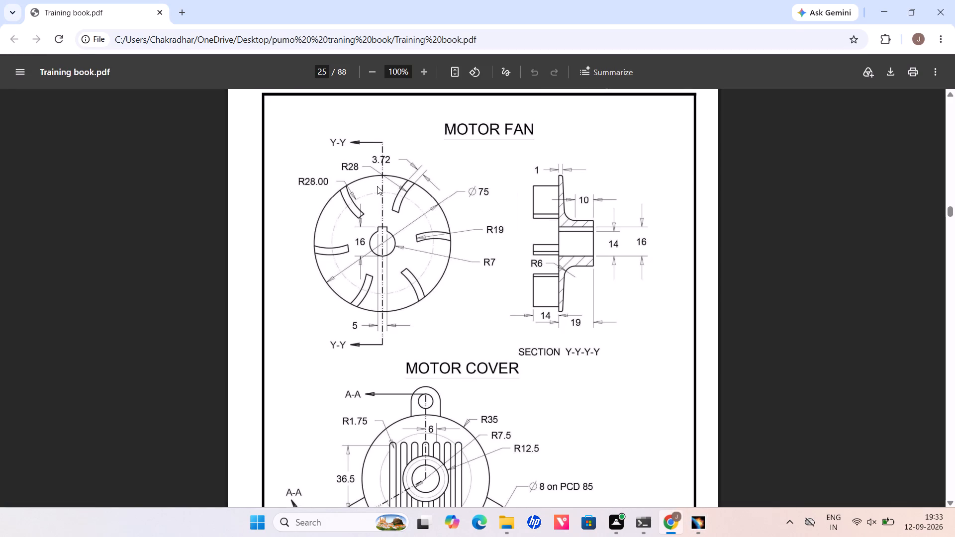
pyautogui.hotkey('alt', 'Tab')
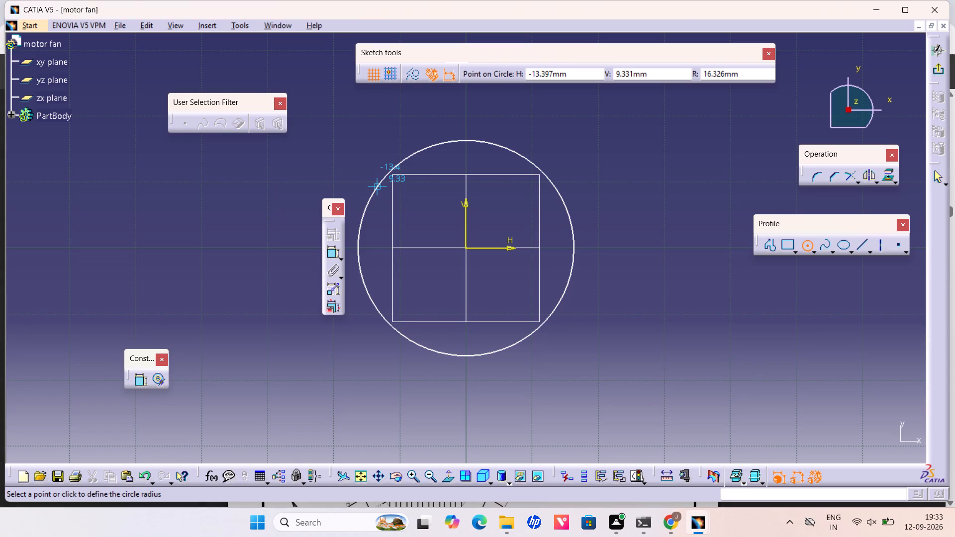
pyautogui.click(374, 183)
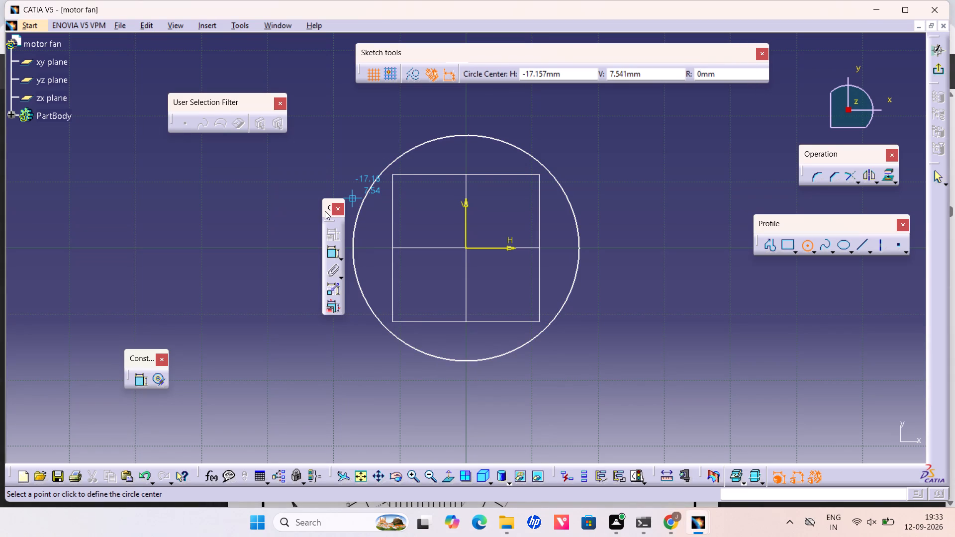
# Dimension the circle's diameter and set it to 75 mm.
pyautogui.moveTo(325, 213); pyautogui.dragTo(101, 204)
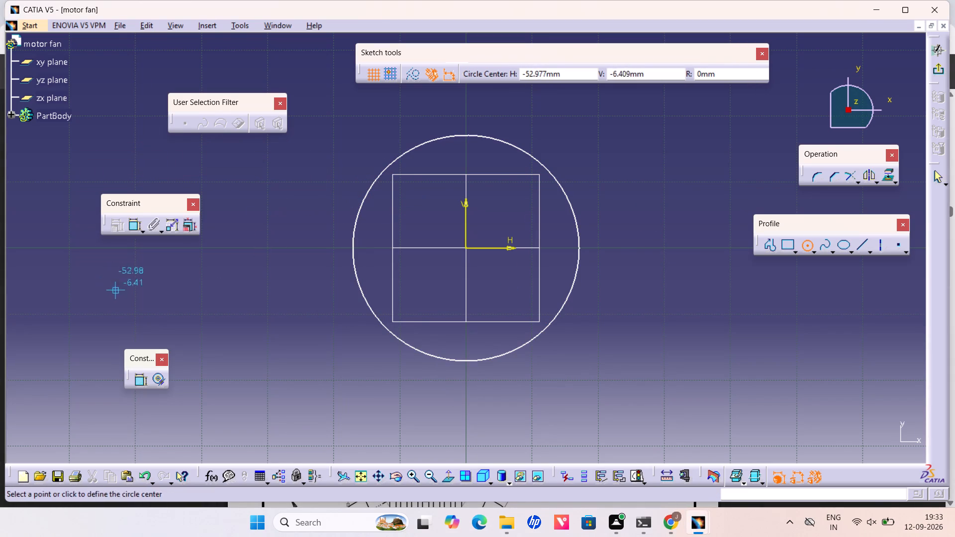
pyautogui.doubleClick(131, 221)
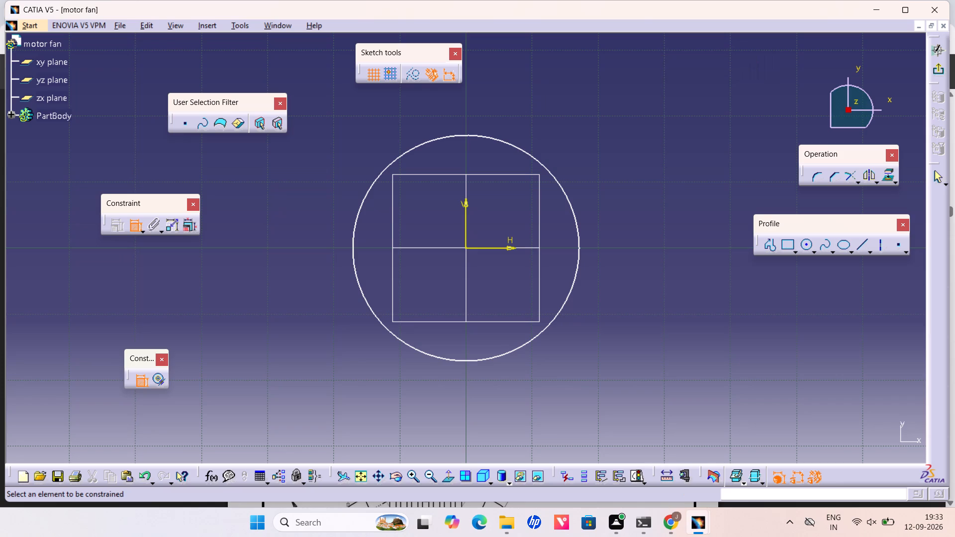
pyautogui.click(359, 216)
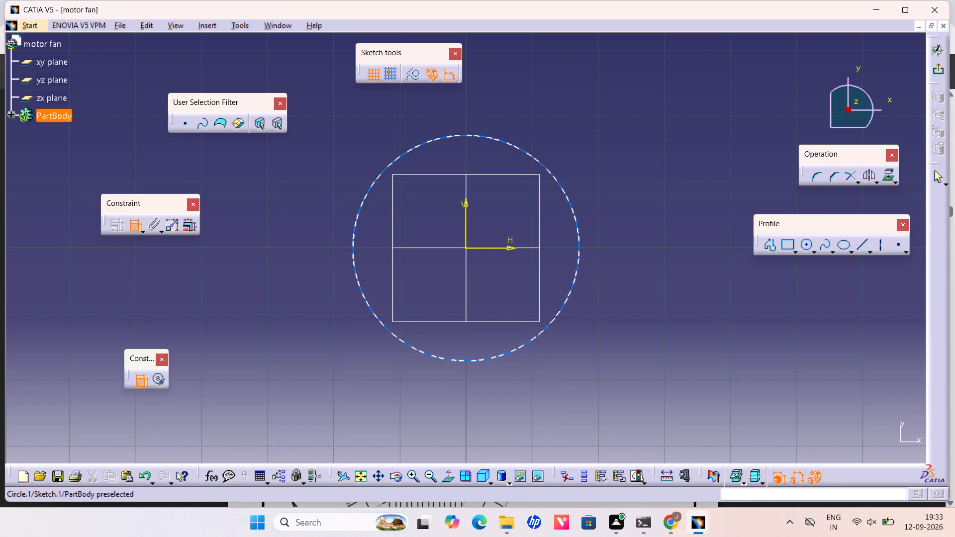
pyautogui.click(297, 205)
pyautogui.doubleClick(294, 202)
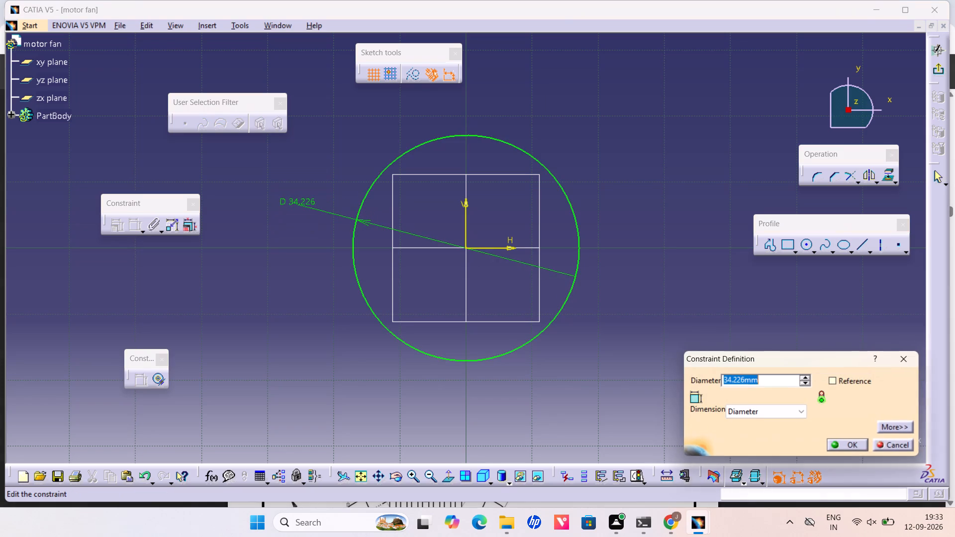
pyautogui.write('75')
pyautogui.press('Return')
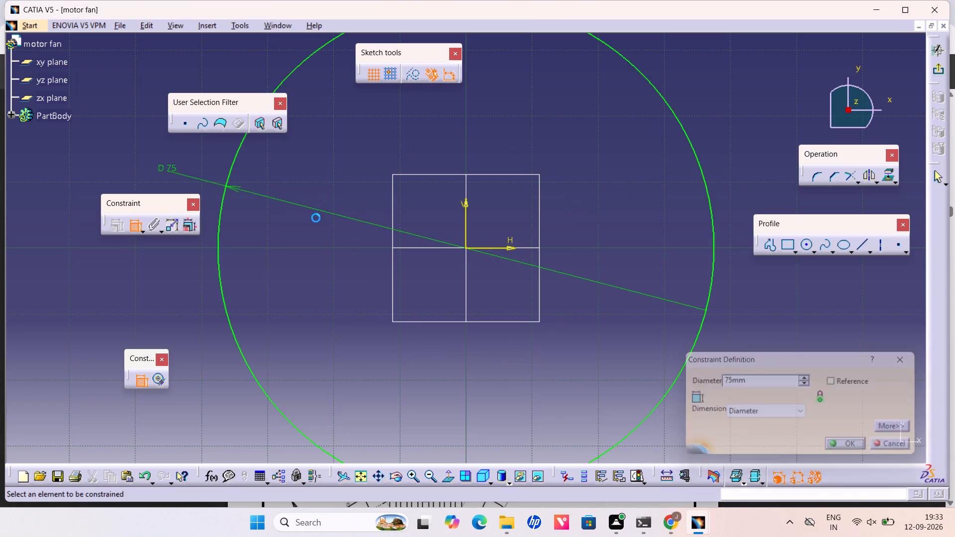
# Check the disc thickness in the PDF drawing, exit the sketch and pad the circle to a length of 1 mm.
pyautogui.keyDown('ctrl'); pyautogui.moveTo(618, 150); pyautogui.dragTo(625, 180, button='middle'); pyautogui.keyUp('ctrl')
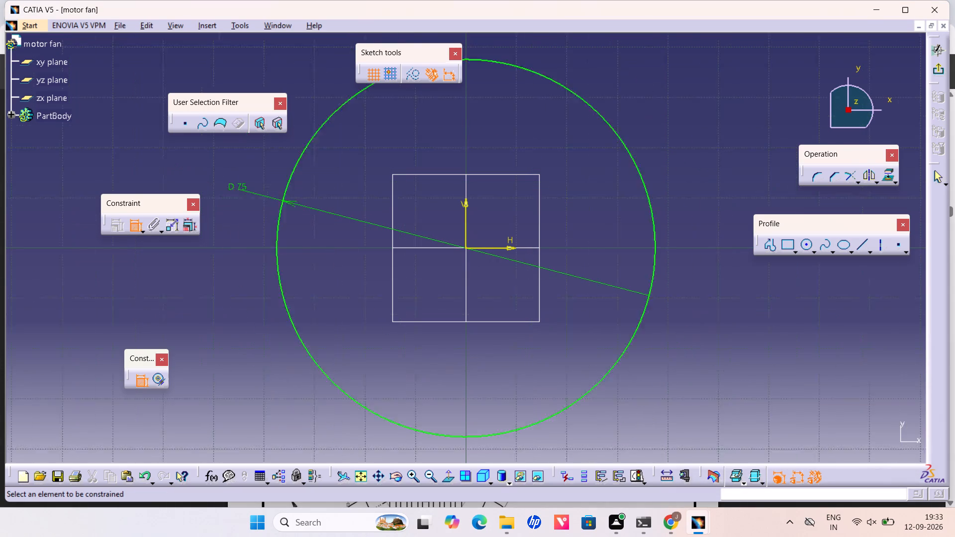
pyautogui.keyDown('ctrl'); pyautogui.moveTo(625, 180); pyautogui.dragTo(623, 173, button='middle'); pyautogui.keyUp('ctrl')
pyautogui.hotkey('alt', 'Tab')
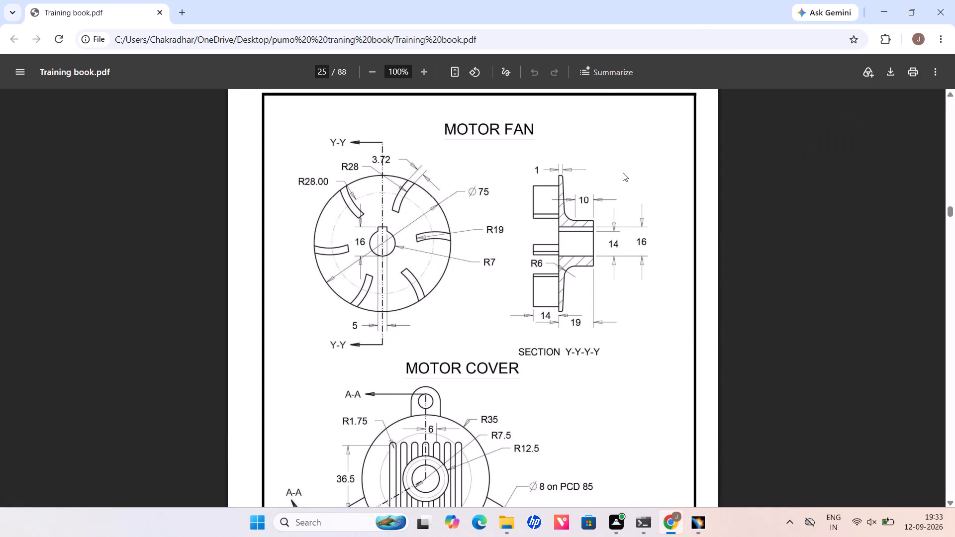
pyautogui.hotkey('alt', 'Tab')
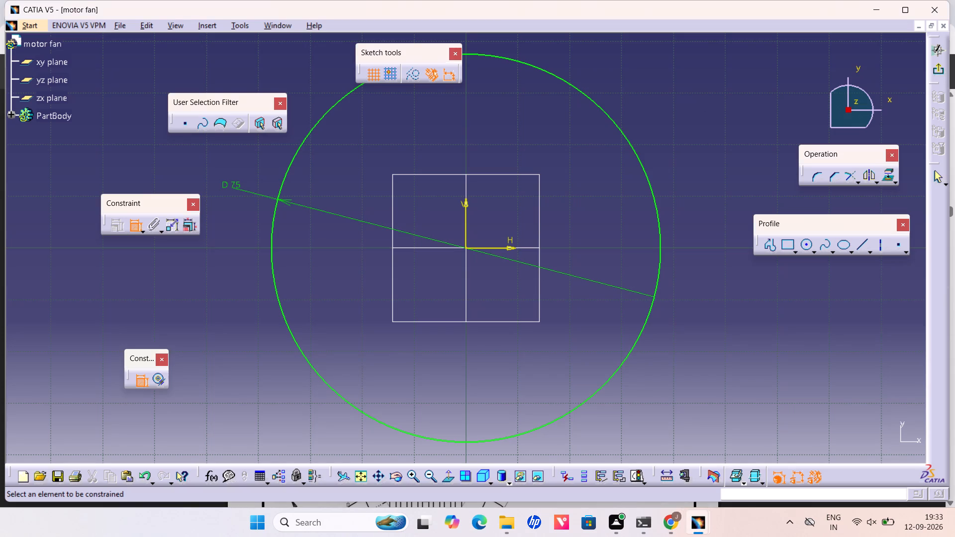
pyautogui.hotkey('alt', 'Tab')
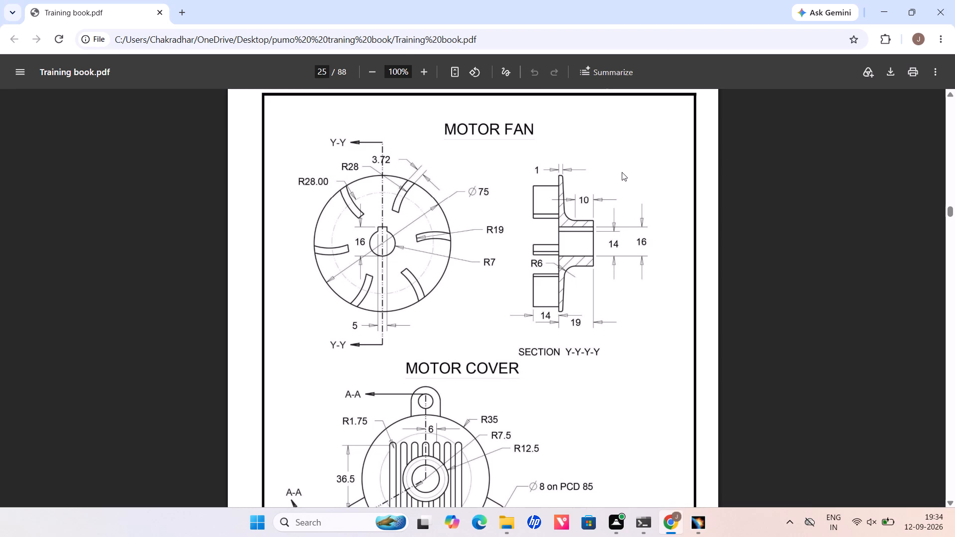
pyautogui.hotkey('alt', 'Tab')
pyautogui.hotkey('alt', 'Tab')
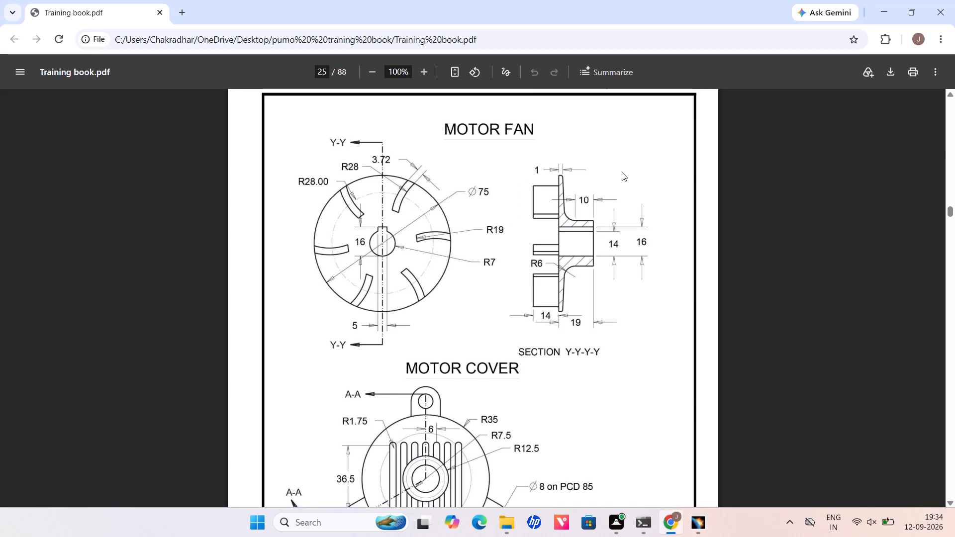
pyautogui.hotkey('alt', 'Tab')
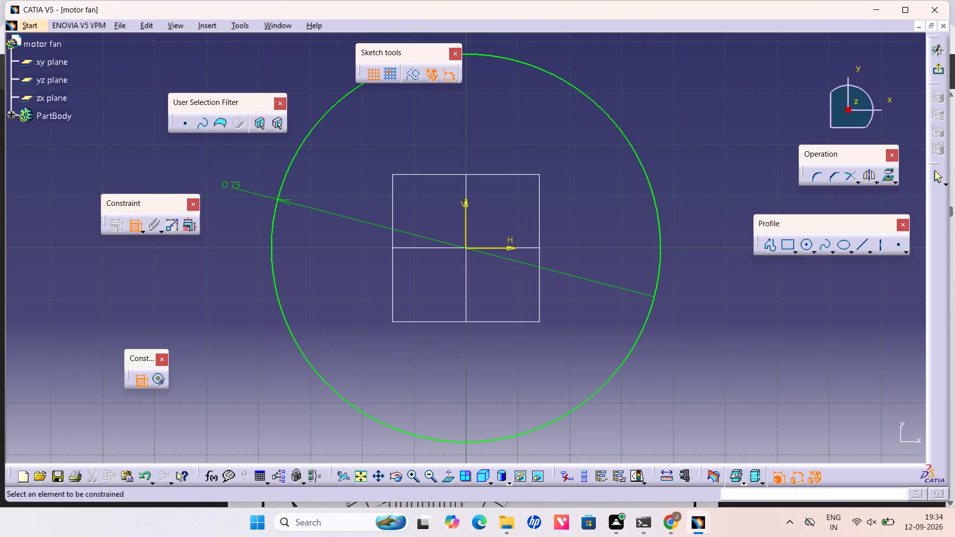
pyautogui.click(936, 73)
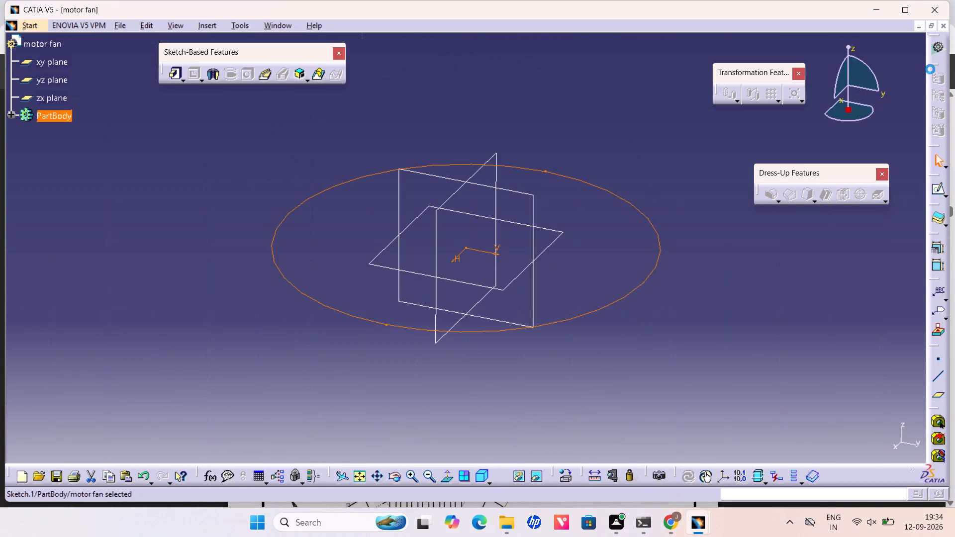
pyautogui.click(170, 73)
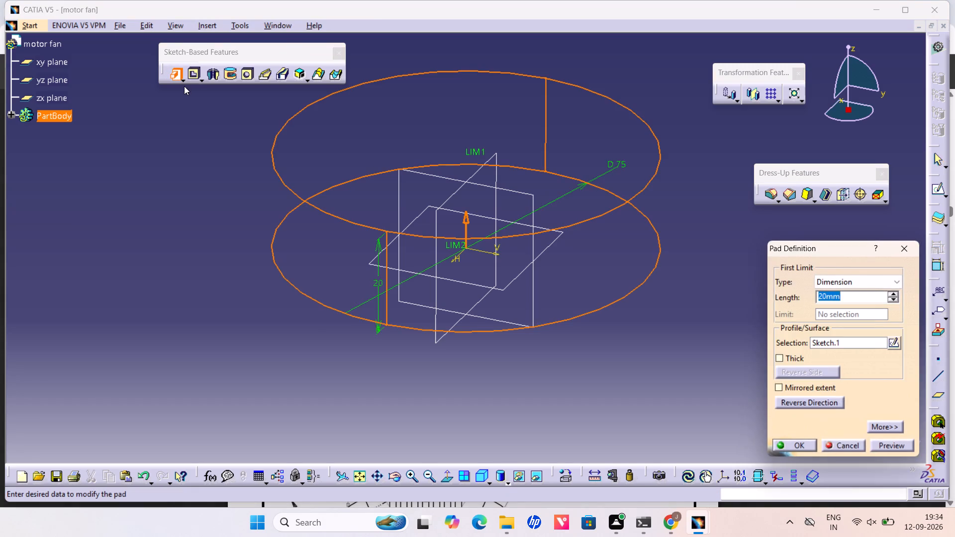
pyautogui.hotkey('alt', 'Tab')
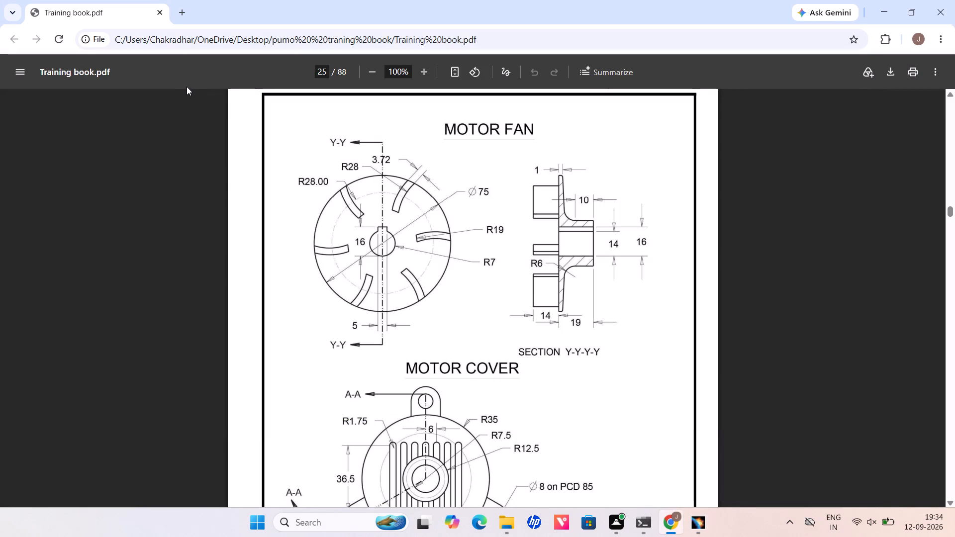
pyautogui.hotkey('alt', 'Tab')
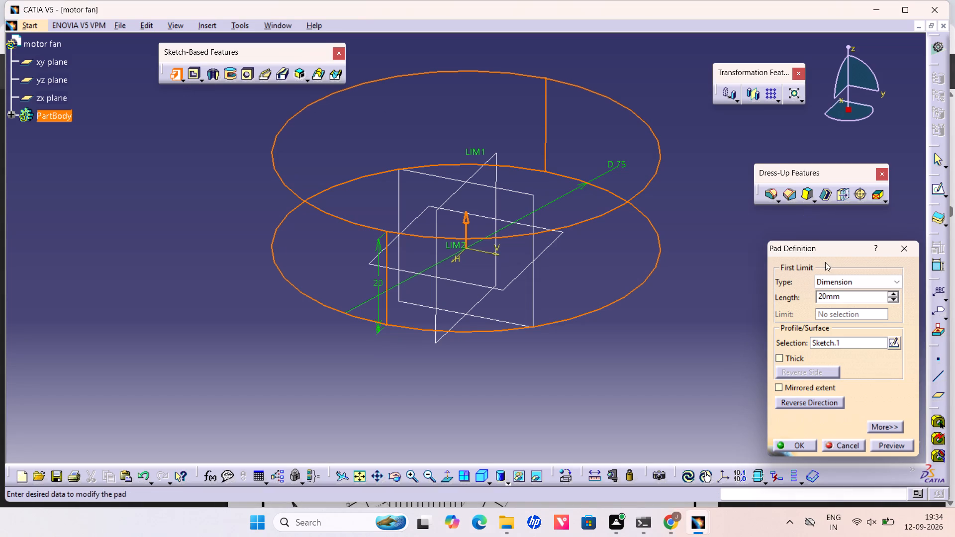
pyautogui.moveTo(851, 297); pyautogui.dragTo(802, 305)
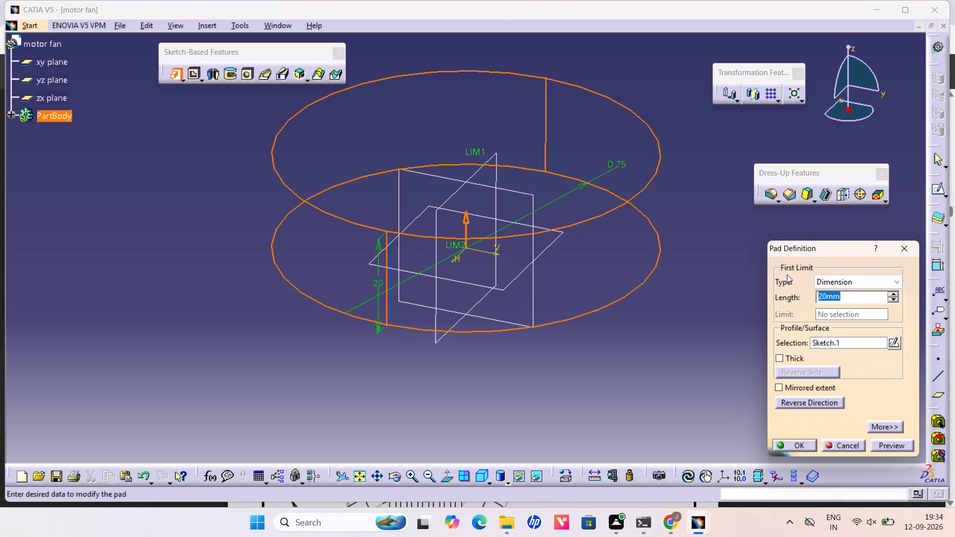
pyautogui.press('1')
pyautogui.press('Return')
pyautogui.click(796, 332)
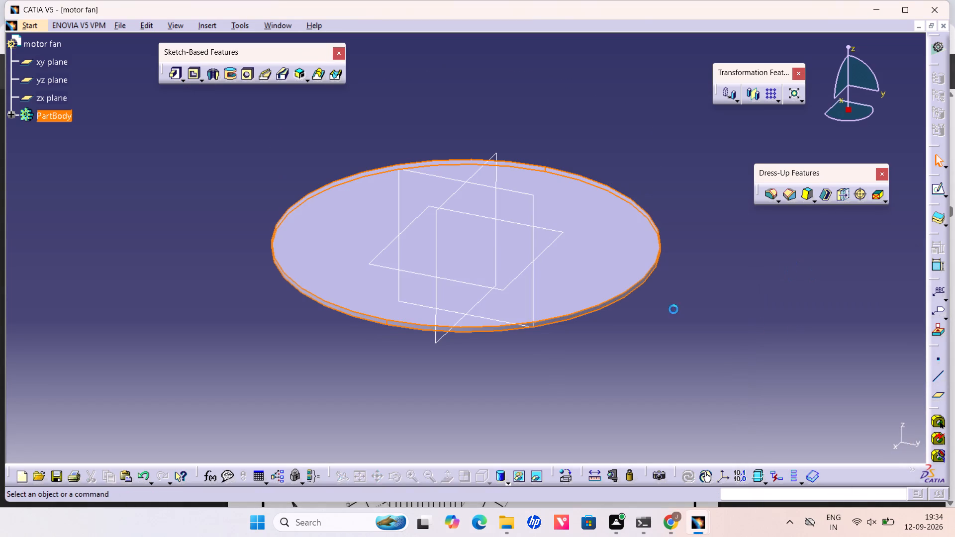
# Open a new sketch on the top face of the padded disc.
pyautogui.middleClick(712, 328)
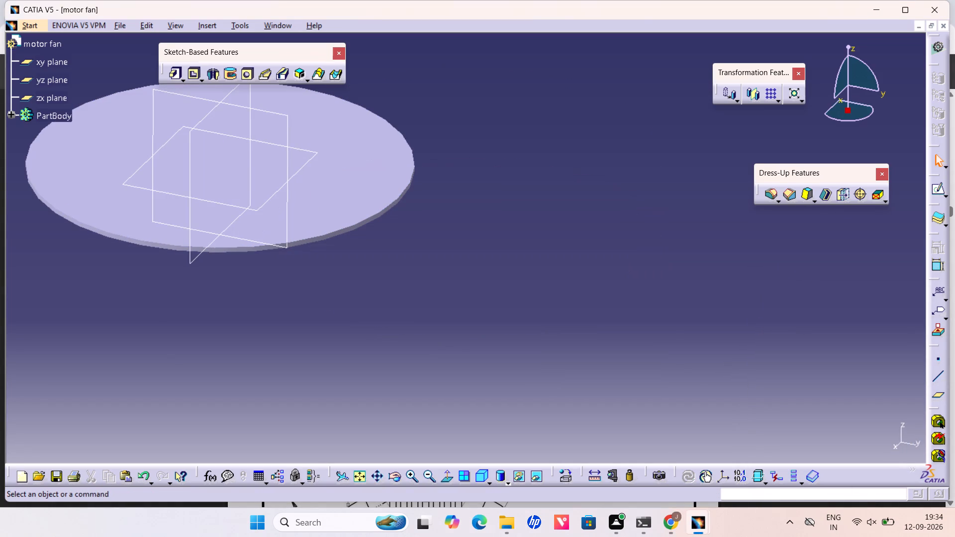
pyautogui.moveTo(573, 278); pyautogui.dragTo(773, 345, button='middle')
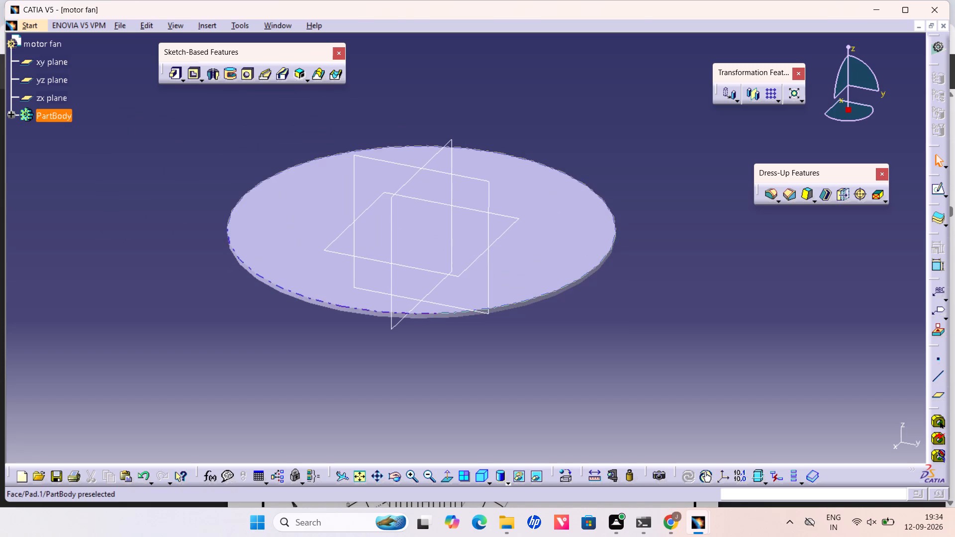
pyautogui.click(420, 244)
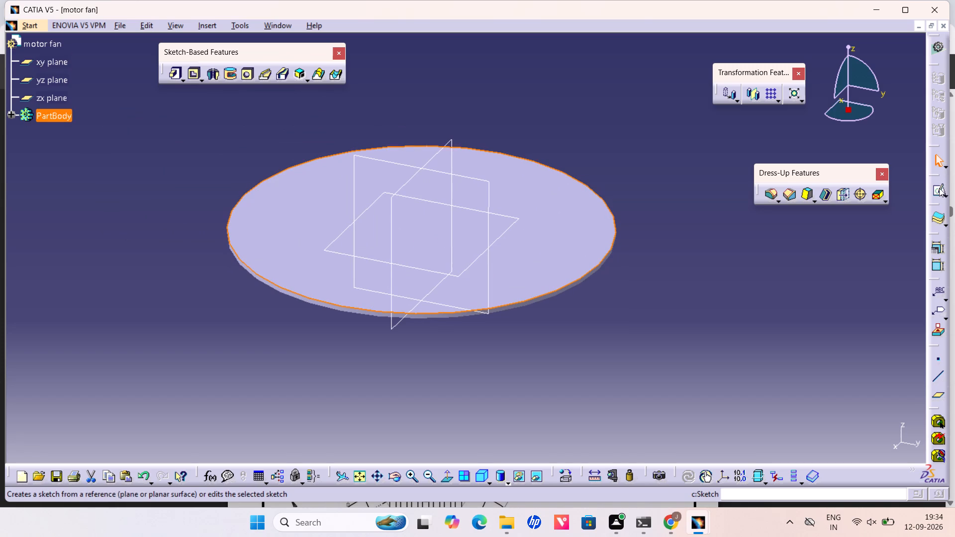
pyautogui.click(939, 188)
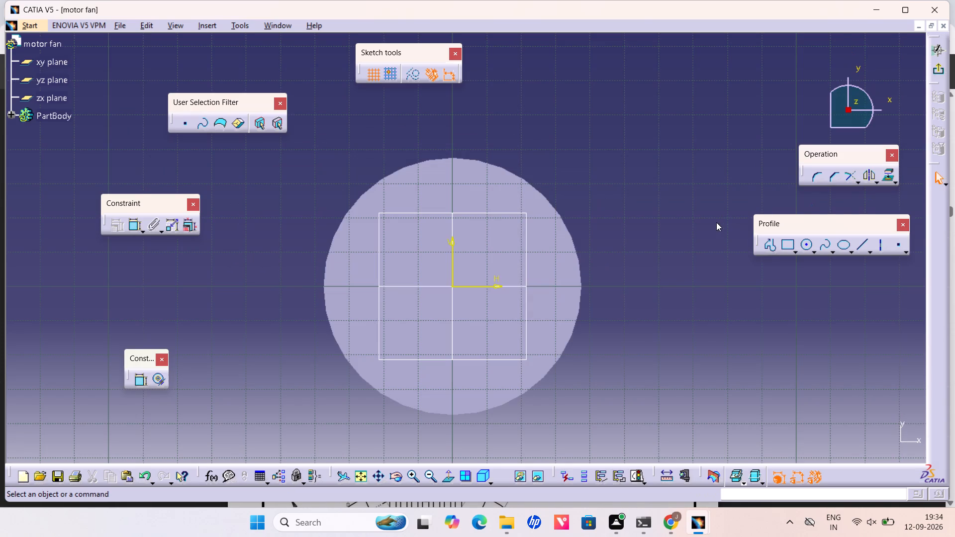
# Consult the Motor Fan drawing and sketch a circle centred on the origin, inside the disc outline.
pyautogui.hotkey('alt', 'Tab')
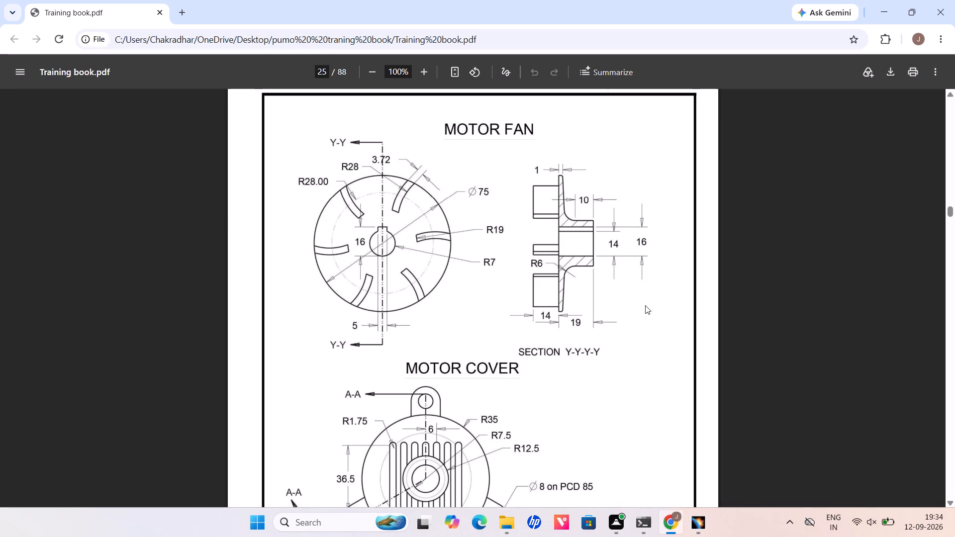
pyautogui.hotkey('alt', 'Tab')
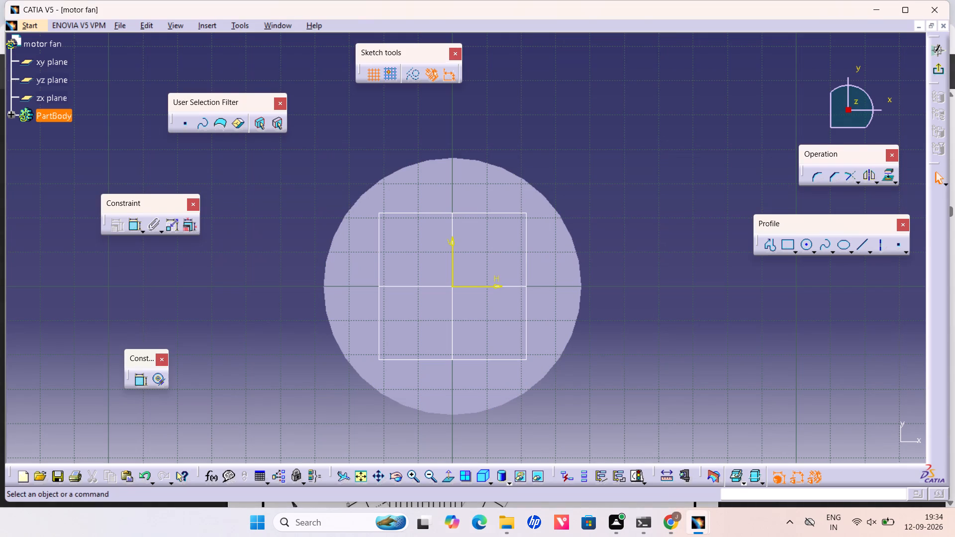
pyautogui.doubleClick(804, 244)
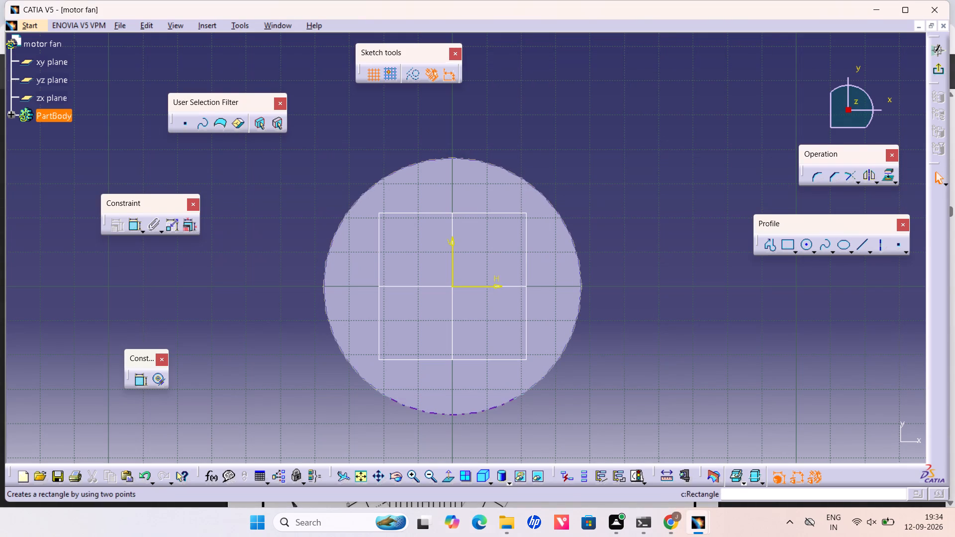
pyautogui.click(452, 286)
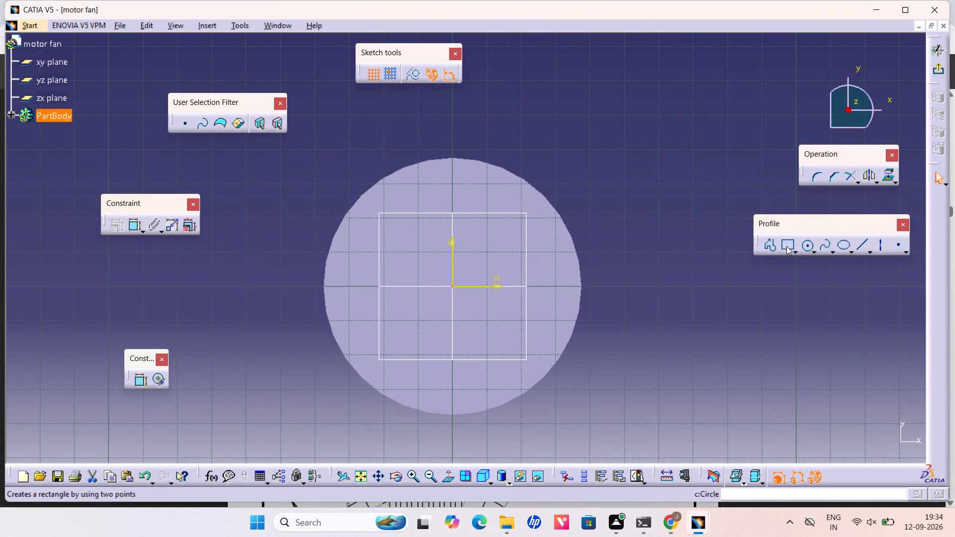
pyautogui.doubleClick(802, 247)
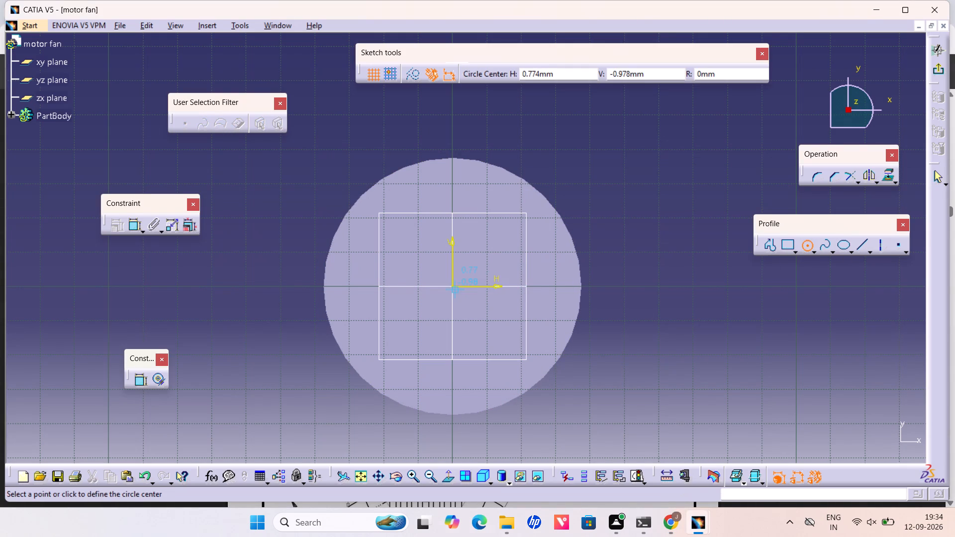
pyautogui.click(451, 286)
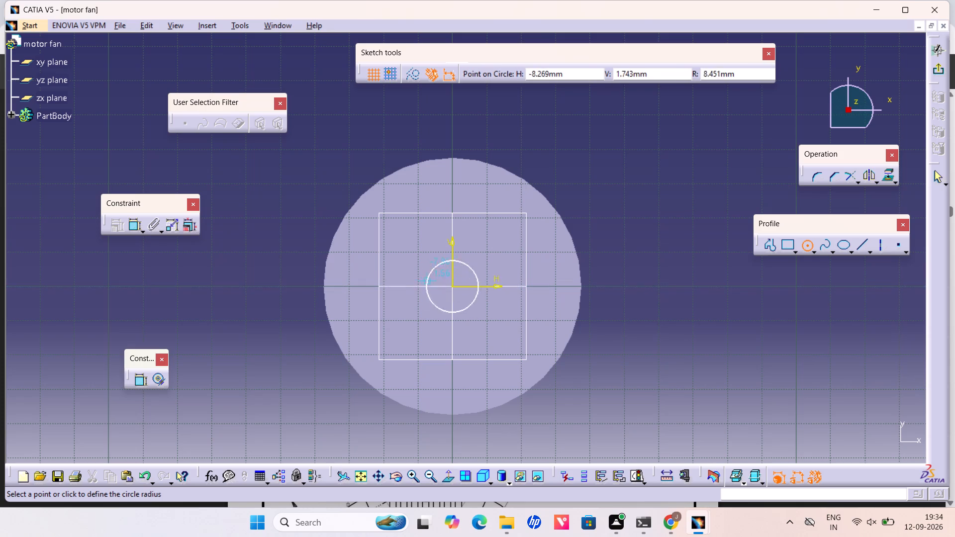
pyautogui.click(391, 248)
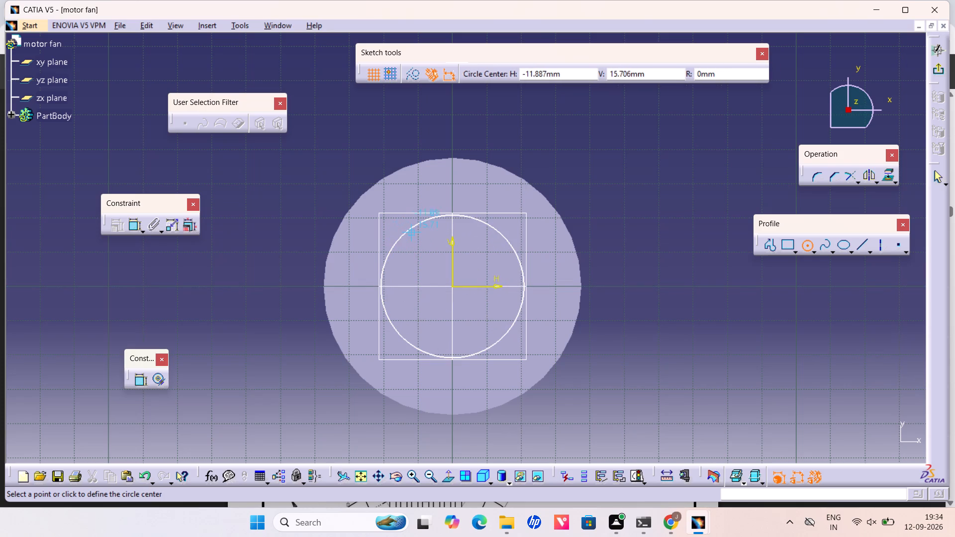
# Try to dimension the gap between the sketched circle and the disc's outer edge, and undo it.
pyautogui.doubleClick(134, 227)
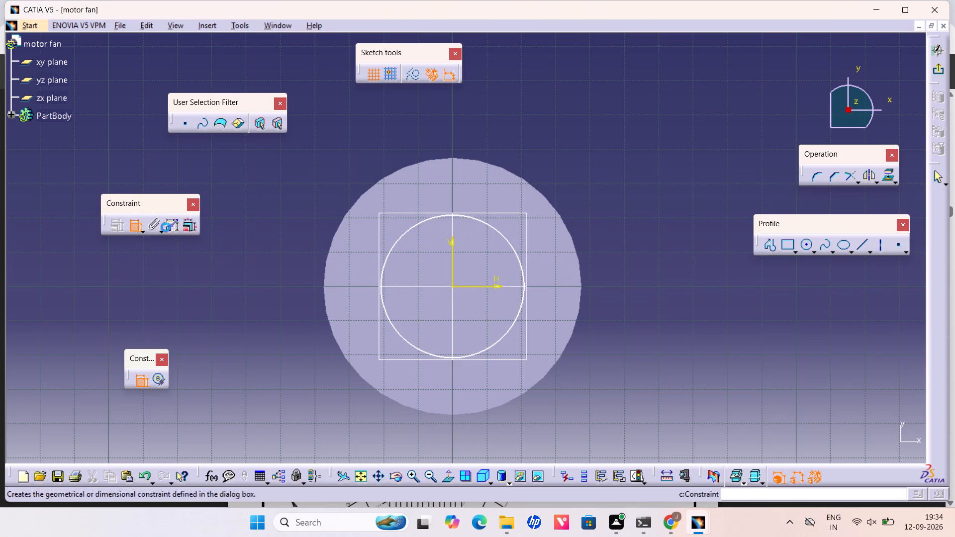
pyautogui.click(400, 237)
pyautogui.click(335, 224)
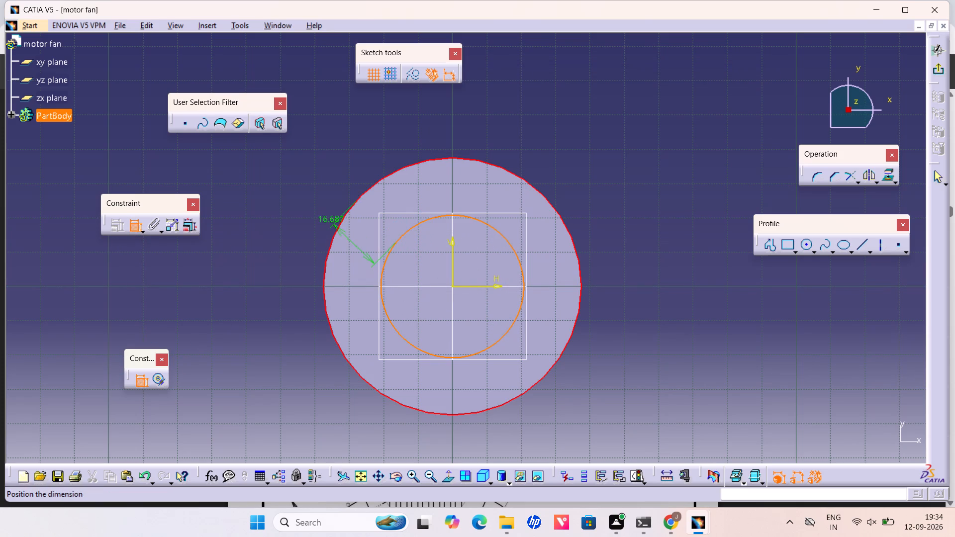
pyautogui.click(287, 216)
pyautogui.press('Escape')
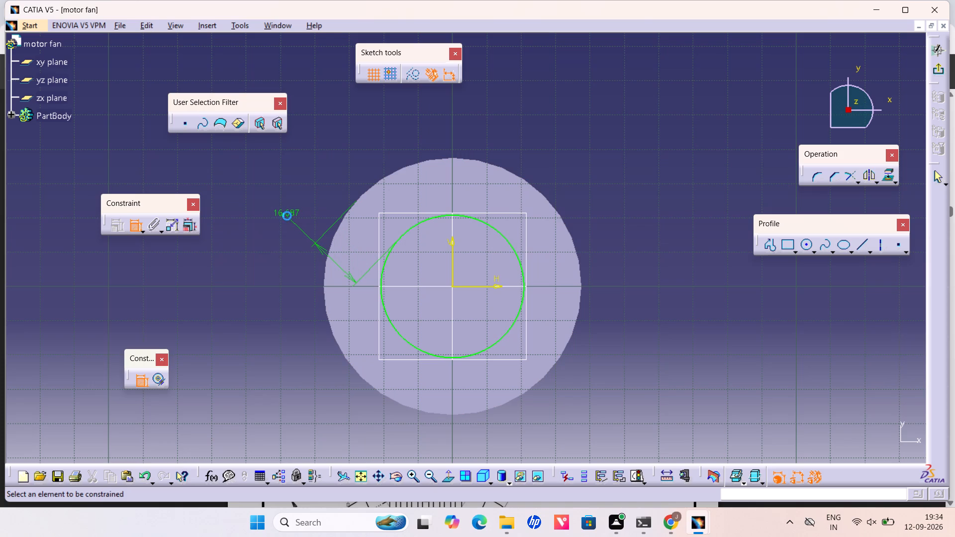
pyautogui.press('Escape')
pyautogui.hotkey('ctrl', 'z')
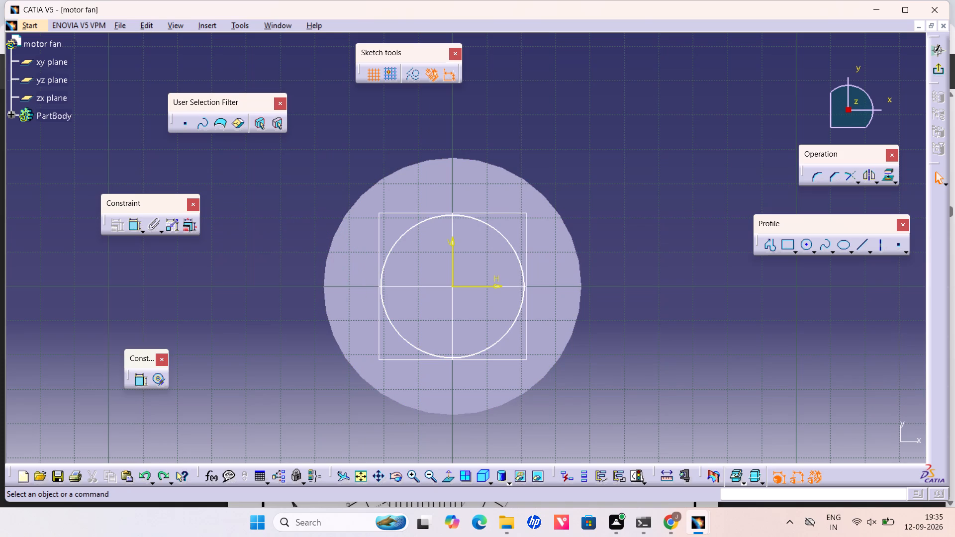
# Dimension the sketched inner circle as a radius and set it to 19 mm.
pyautogui.doubleClick(133, 229)
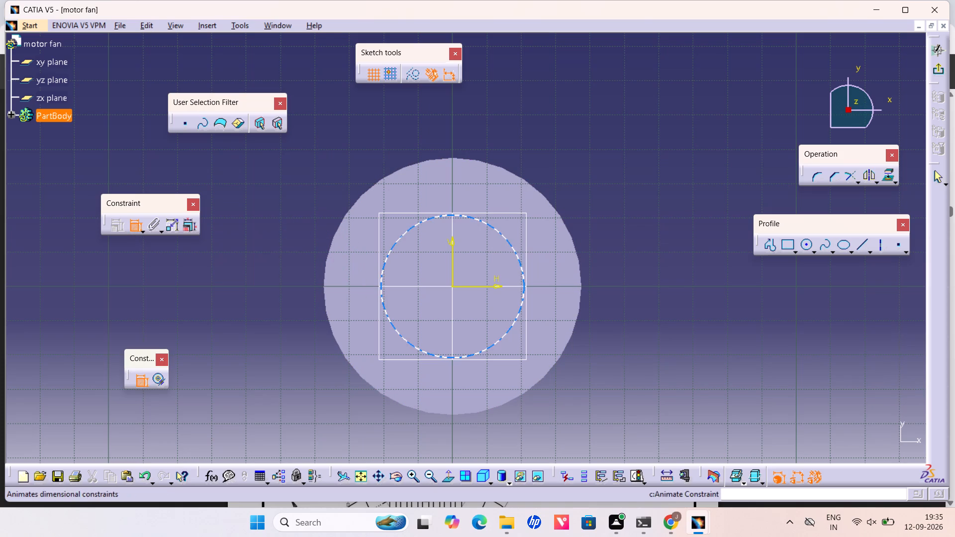
pyautogui.click(421, 223)
pyautogui.click(259, 205)
pyautogui.doubleClick(252, 202)
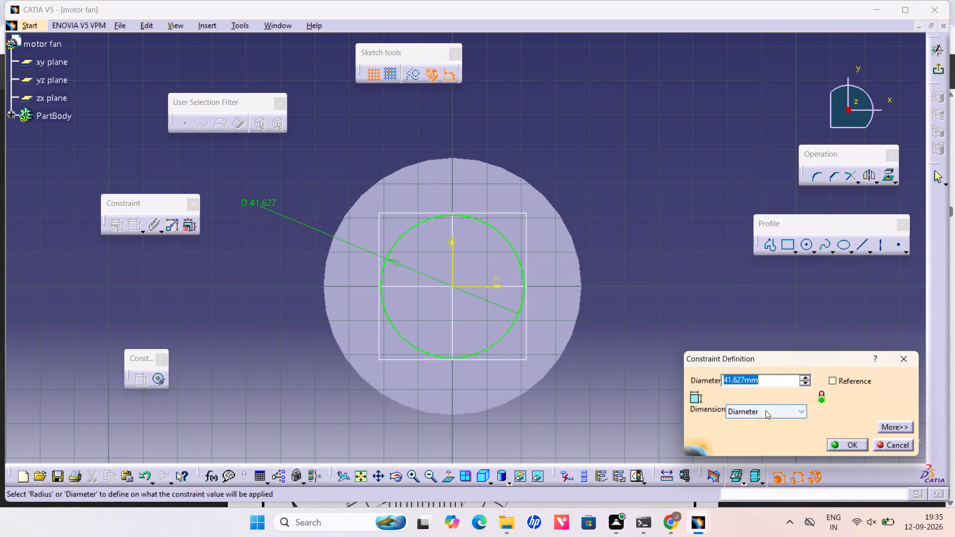
pyautogui.click(765, 410)
pyautogui.click(740, 425)
pyautogui.moveTo(757, 381); pyautogui.dragTo(648, 378)
pyautogui.write('19')
pyautogui.press('Return')
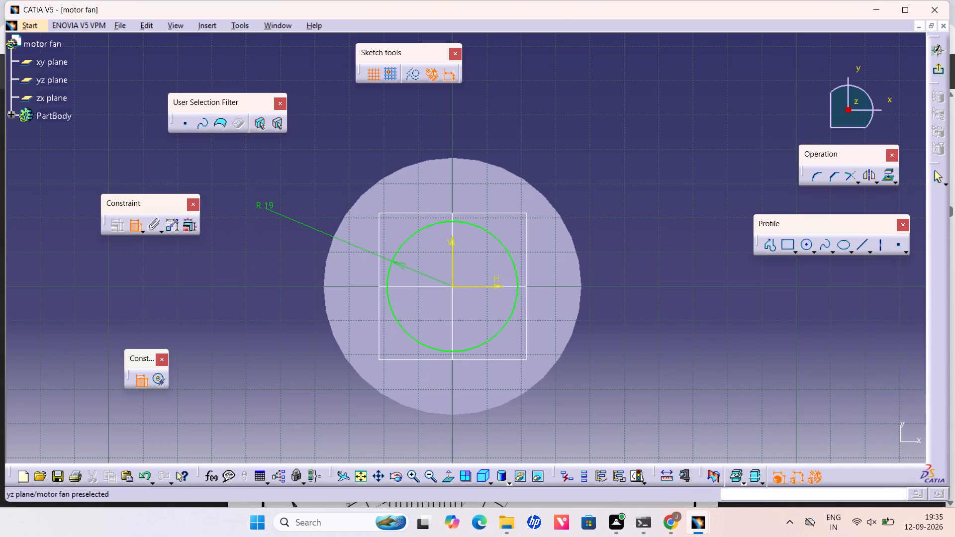
# Consult the Motor Fan drawing and sketch a second circle centred on the origin, outside the disc, with a radius of about 43 mm.
pyautogui.hotkey('alt', 'Tab')
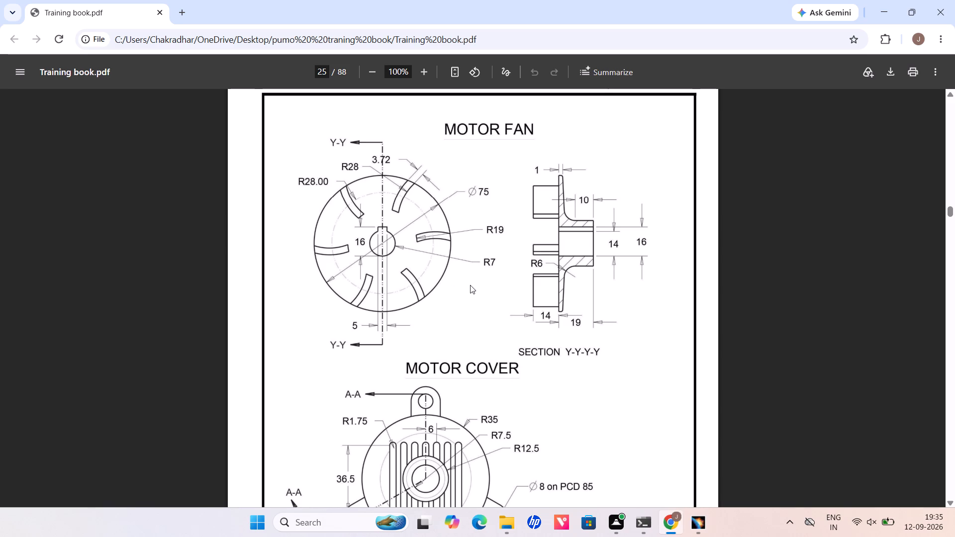
pyautogui.hotkey('alt', 'Tab')
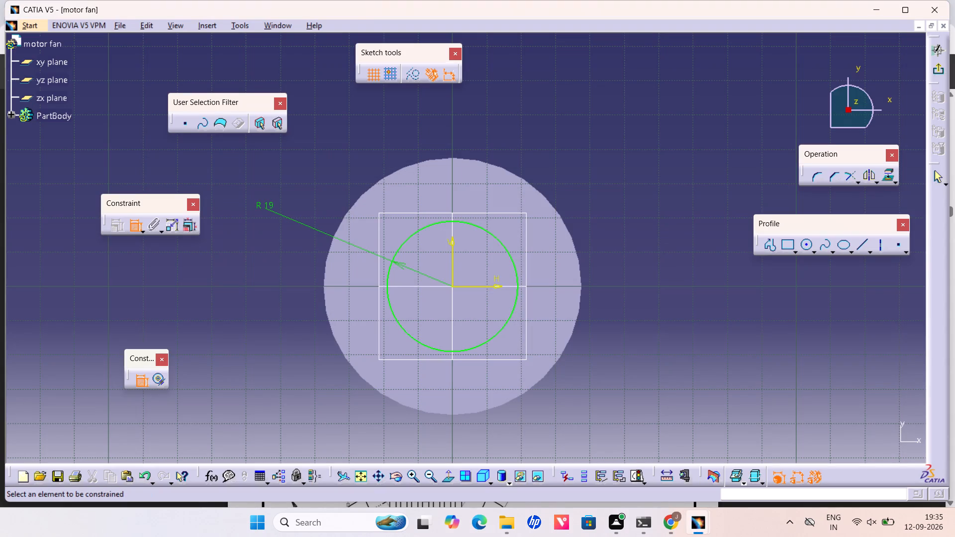
pyautogui.doubleClick(803, 245)
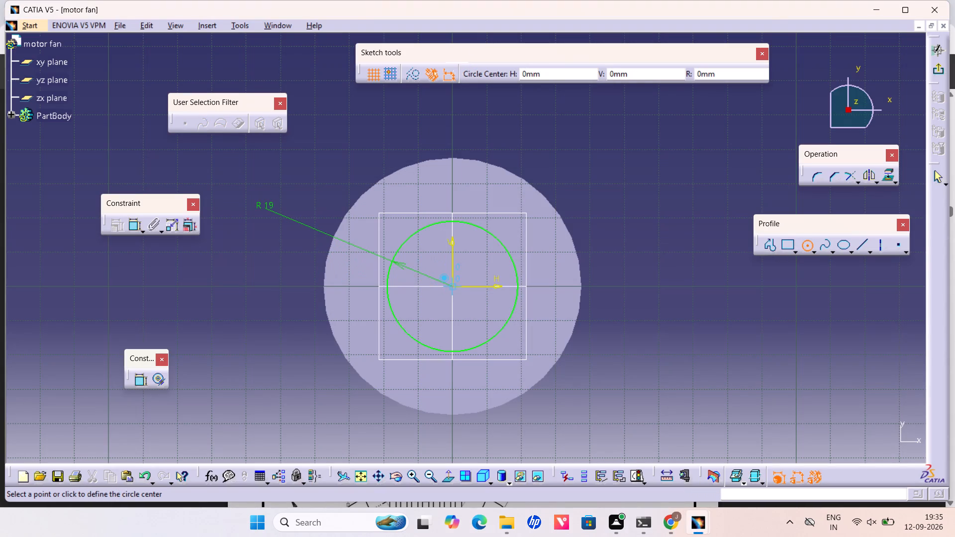
pyautogui.click(451, 284)
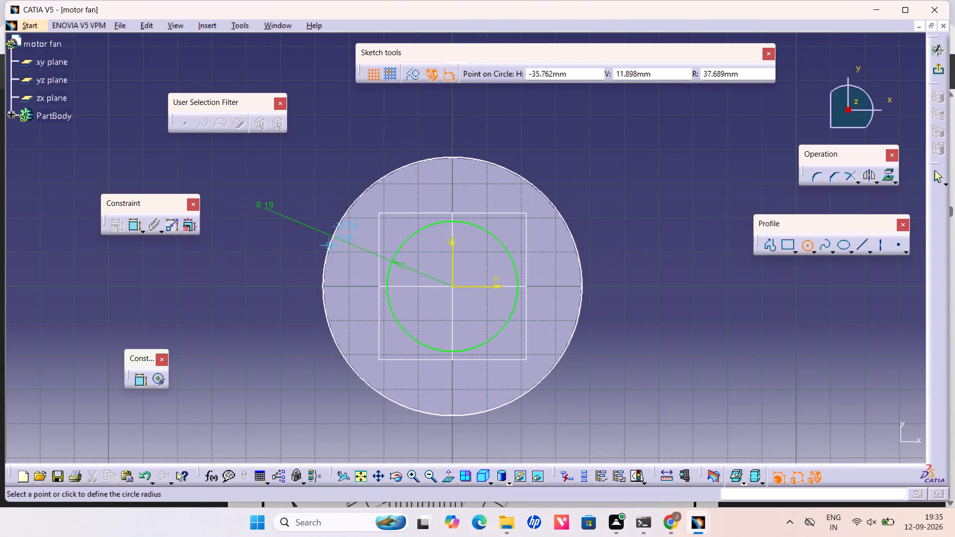
pyautogui.press('Tab')
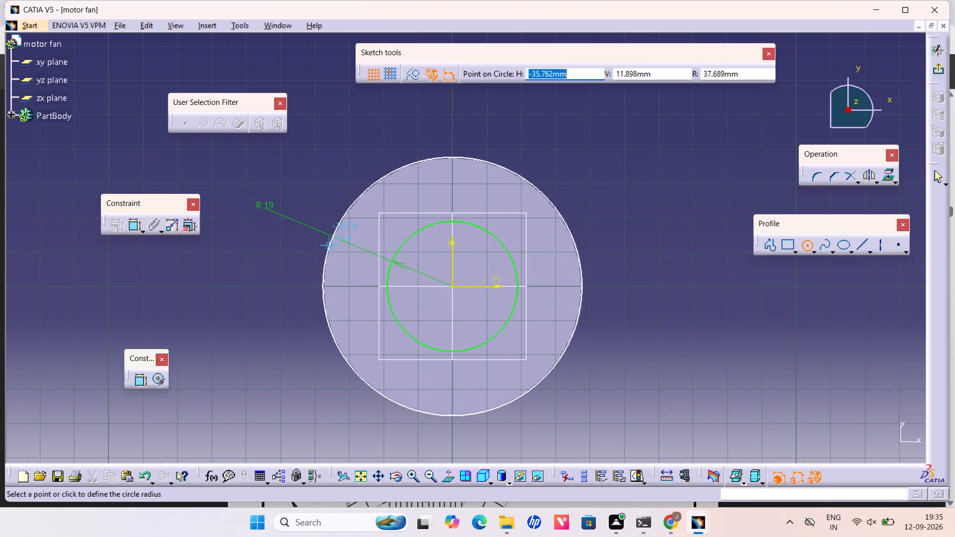
pyautogui.click(309, 255)
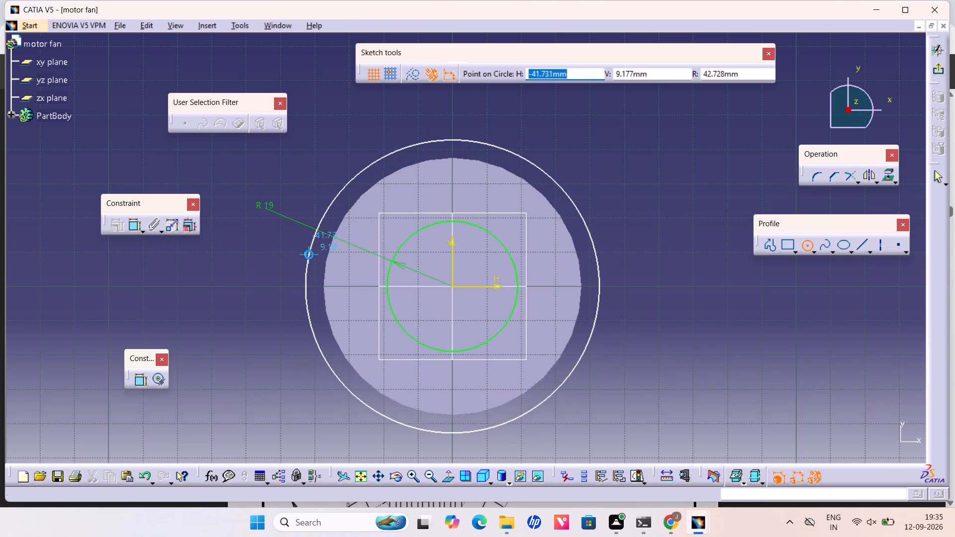
# Dimension the outer sketched circle as a diameter and set it to 75 mm.
pyautogui.doubleClick(137, 383)
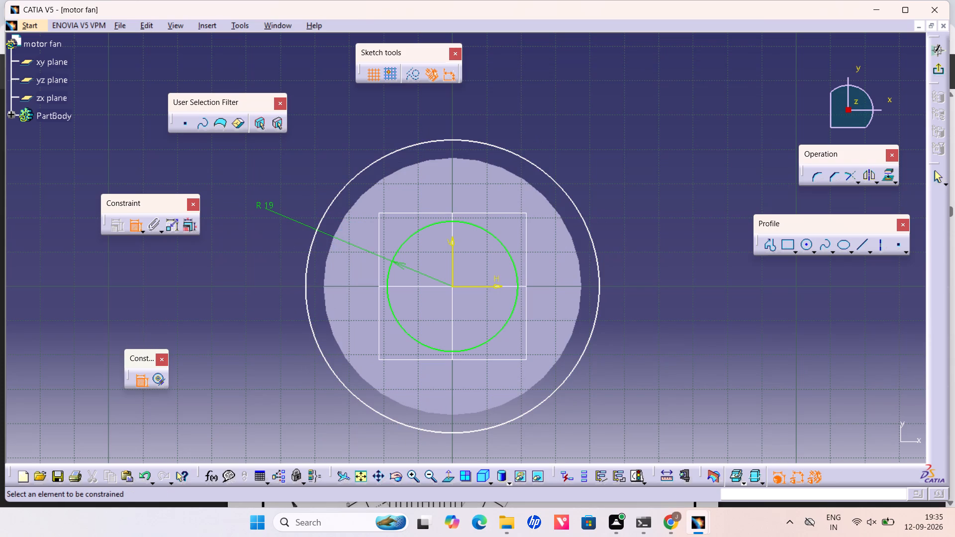
pyautogui.click(304, 281)
pyautogui.click(223, 285)
pyautogui.doubleClick(223, 285)
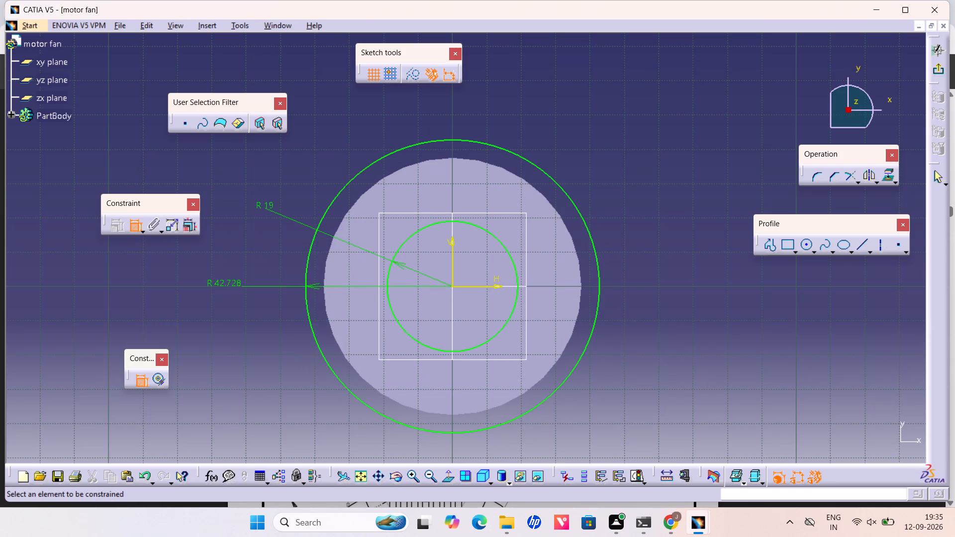
pyautogui.doubleClick(213, 280)
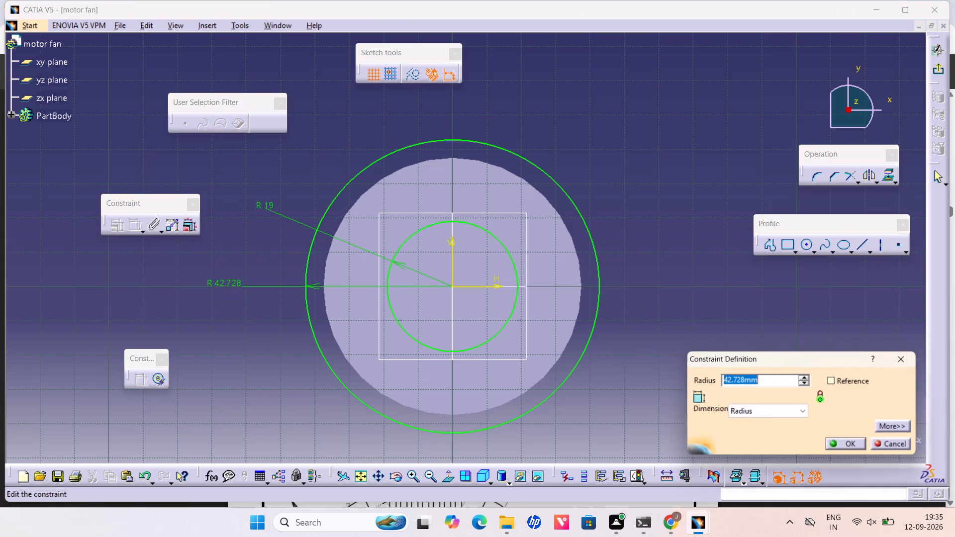
pyautogui.write('75')
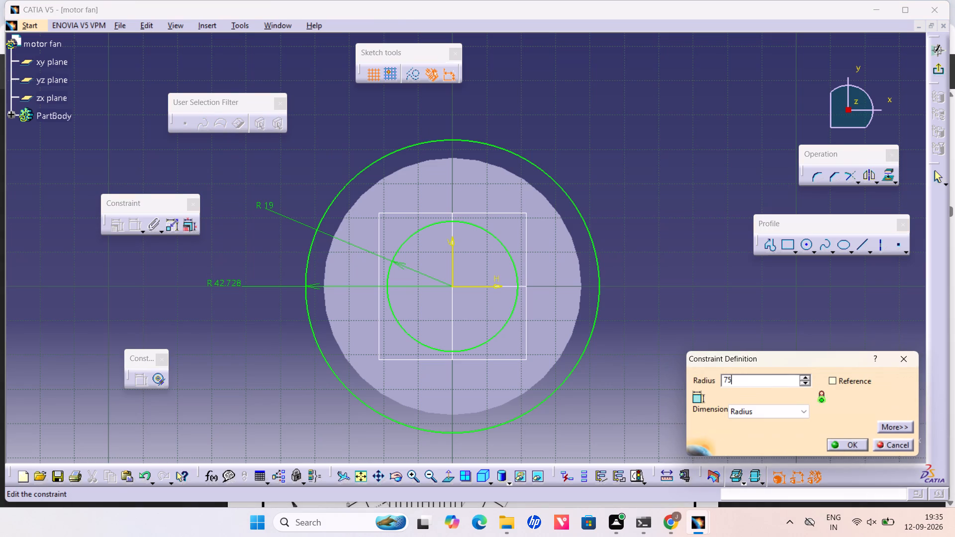
pyautogui.click(797, 409)
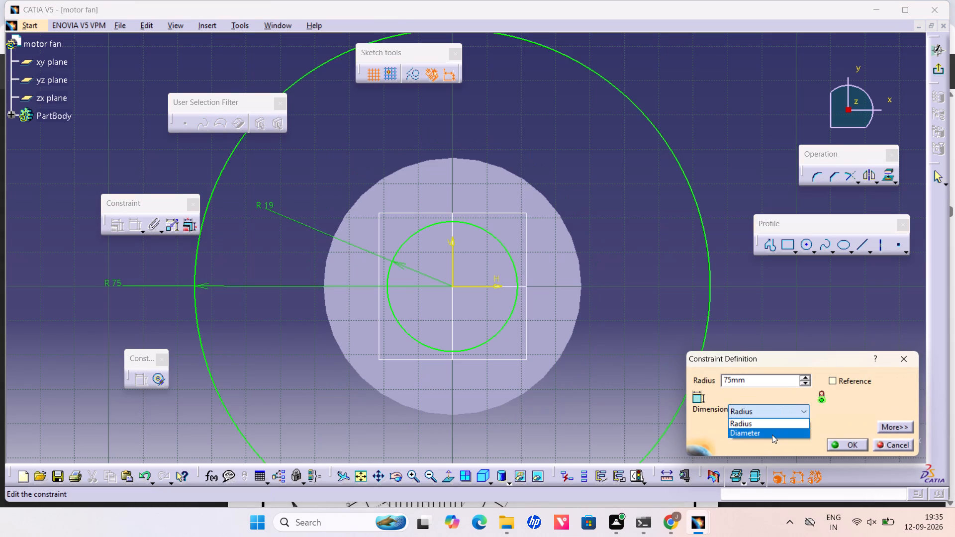
pyautogui.click(772, 435)
pyautogui.click(839, 441)
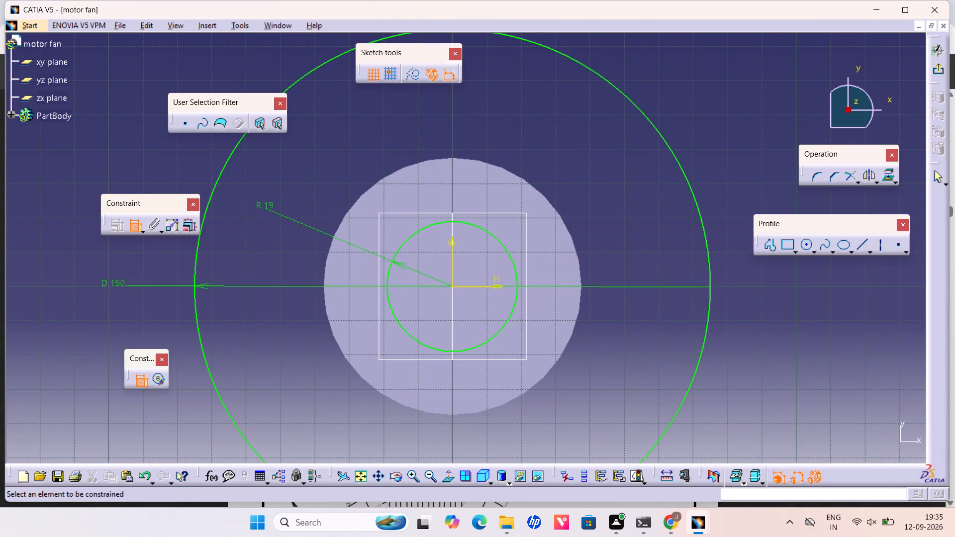
pyautogui.doubleClick(109, 282)
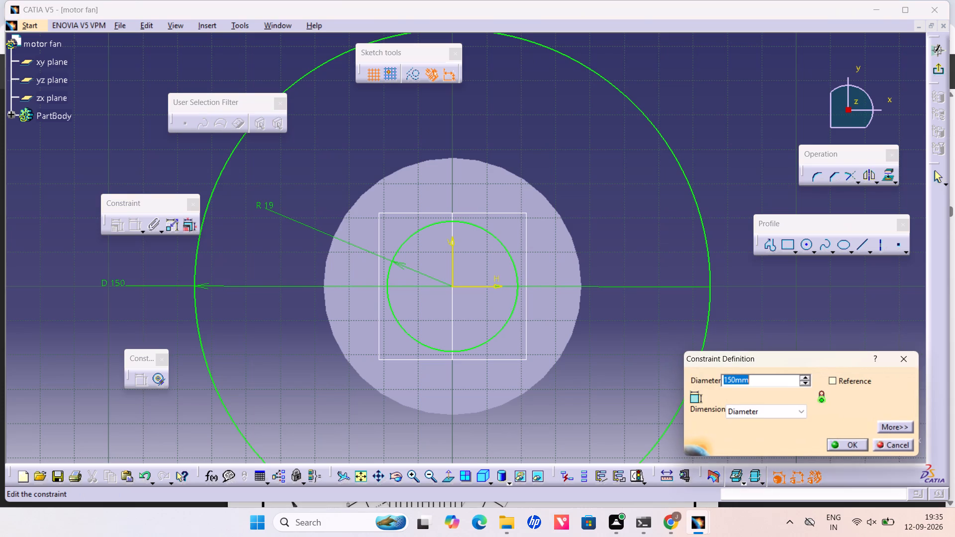
pyautogui.write('75')
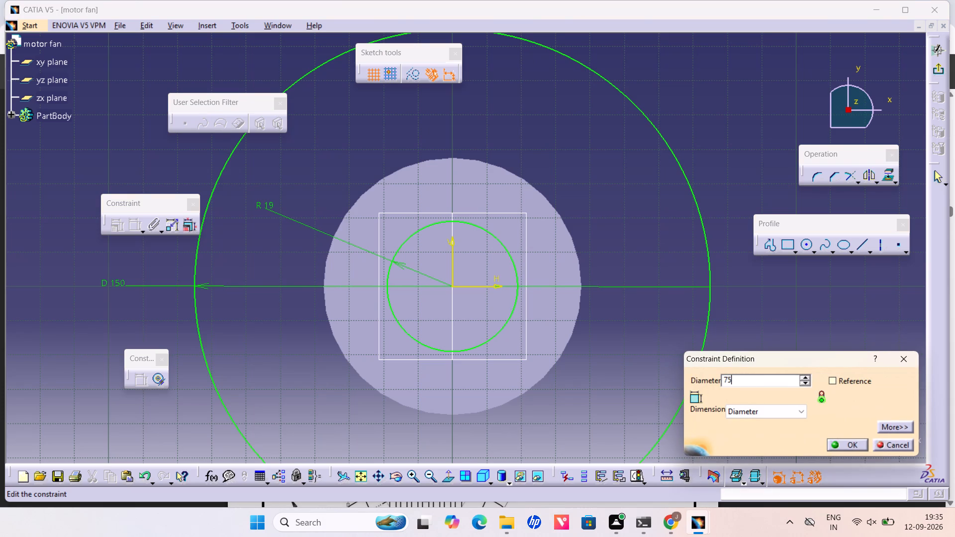
pyautogui.click(847, 446)
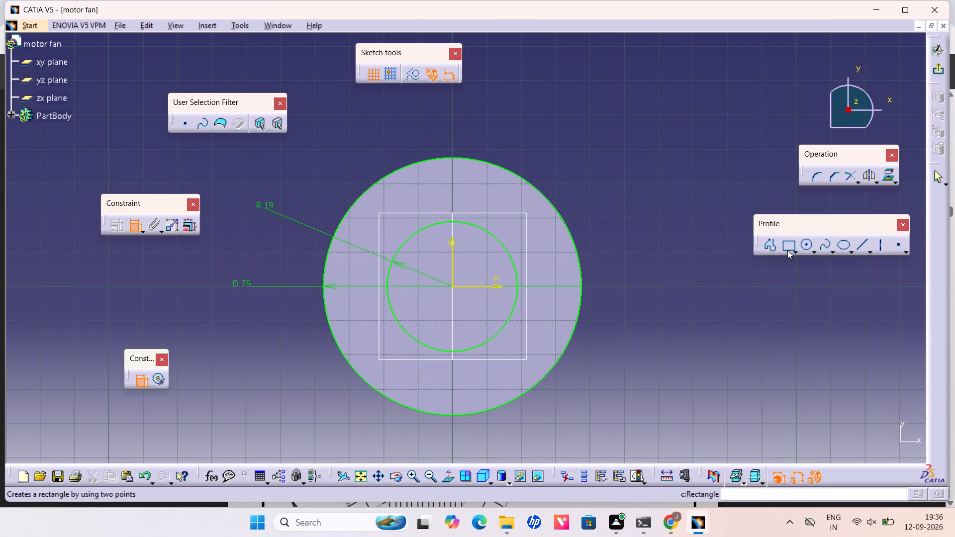
# Recheck the drawing and sketch a 37.5 mm radius circle centred where the vertical axis meets the 75 mm circle's top, passing through the origin.
pyautogui.doubleClick(806, 247)
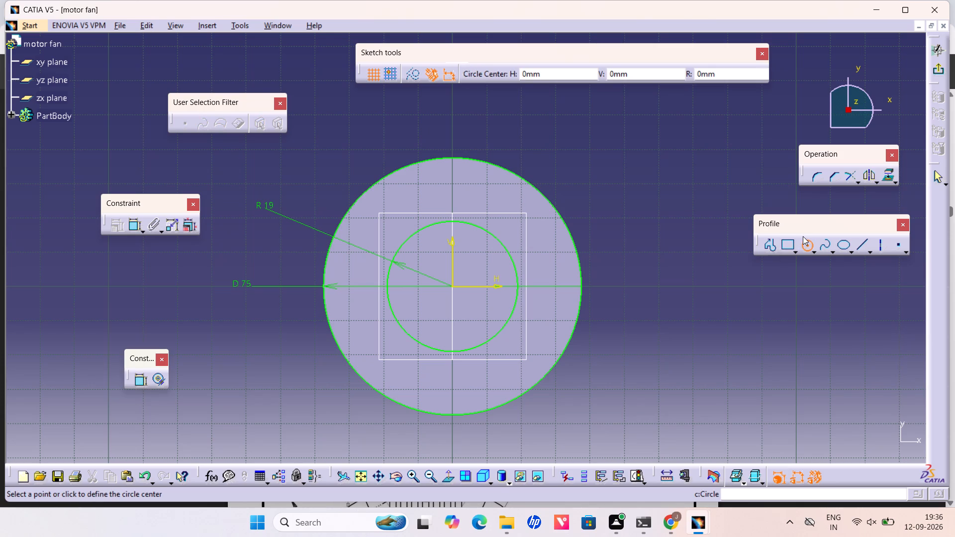
pyautogui.hotkey('alt', 'Tab')
pyautogui.hotkey('alt', 'Tab')
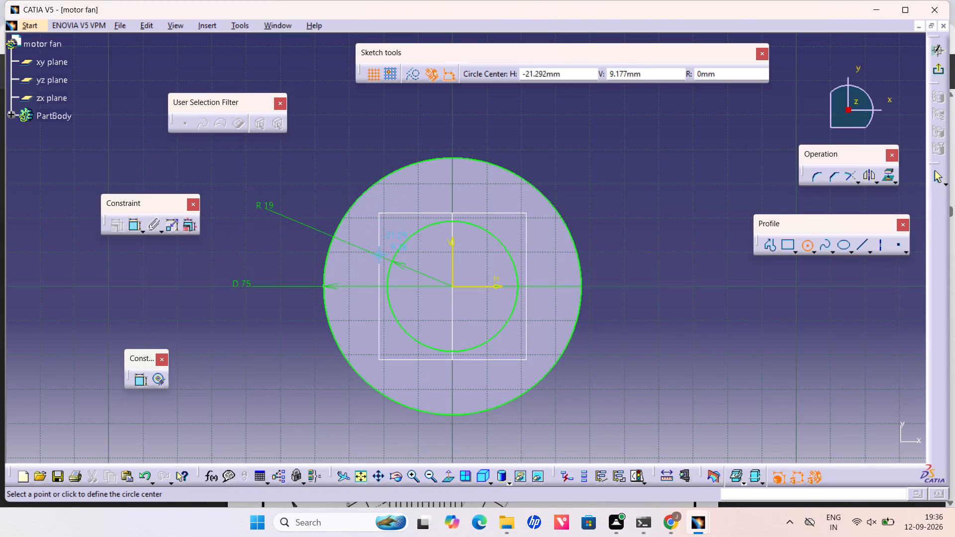
pyautogui.click(451, 156)
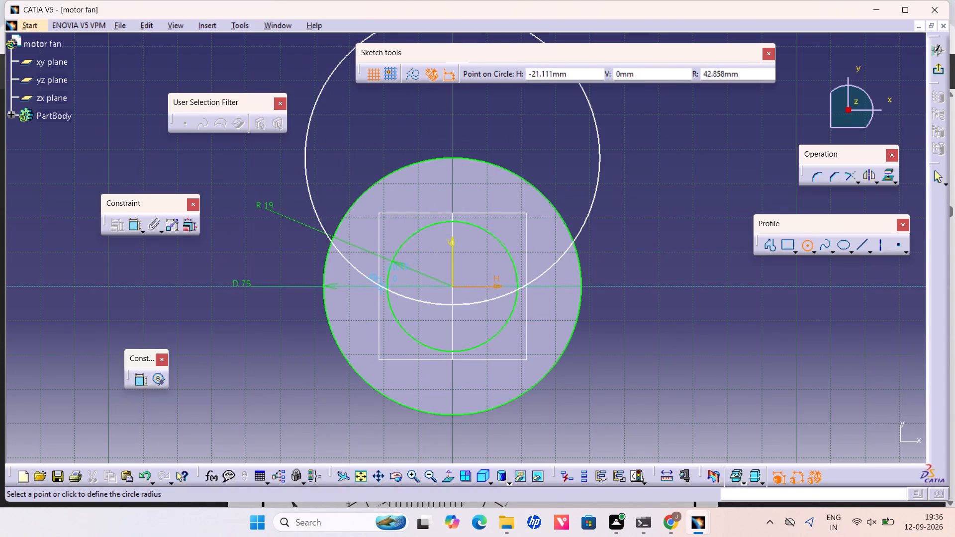
pyautogui.click(383, 267)
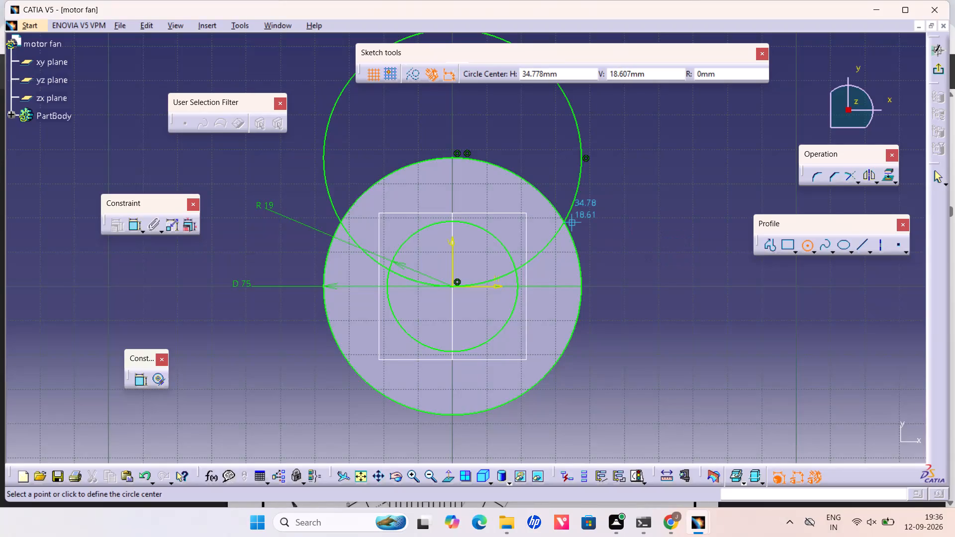
pyautogui.press('Escape')
pyautogui.press('Escape')
pyautogui.press('Escape')
pyautogui.press('Escape')
pyautogui.press('Escape')
pyautogui.press('Escape')
pyautogui.press('Escape')
pyautogui.press('Escape')
pyautogui.press('Escape')
pyautogui.press('Escape')
pyautogui.press('Escape')
pyautogui.press('Escape')
pyautogui.press('Escape')
pyautogui.press('Escape')
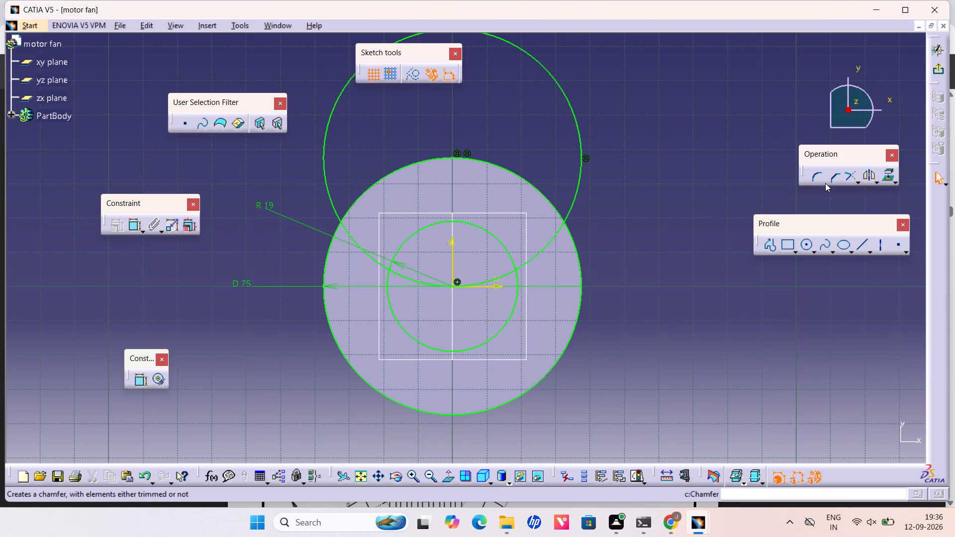
# Quick-trim the construction of the upper circle, keeping only its left arc between the R19 circle and the 75 mm circle.
pyautogui.click(859, 185)
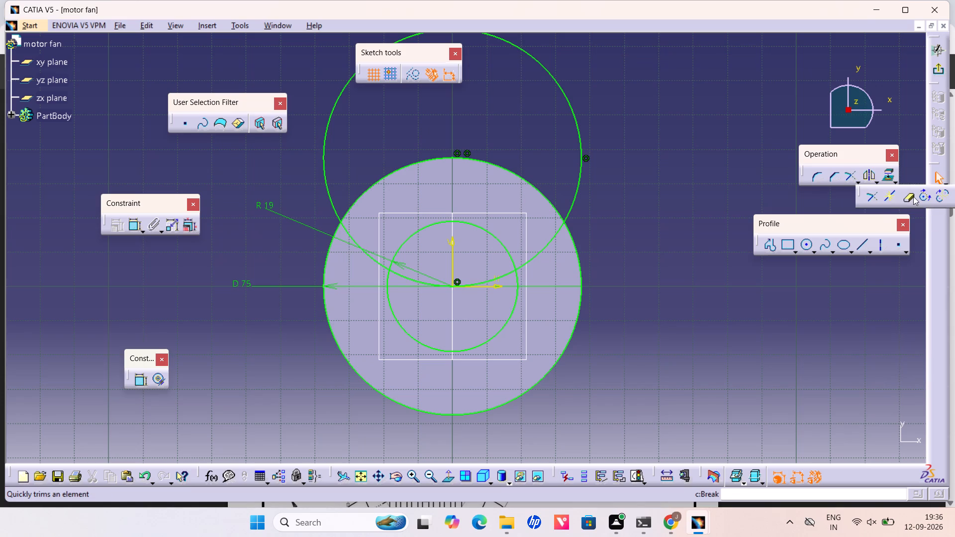
pyautogui.doubleClick(909, 193)
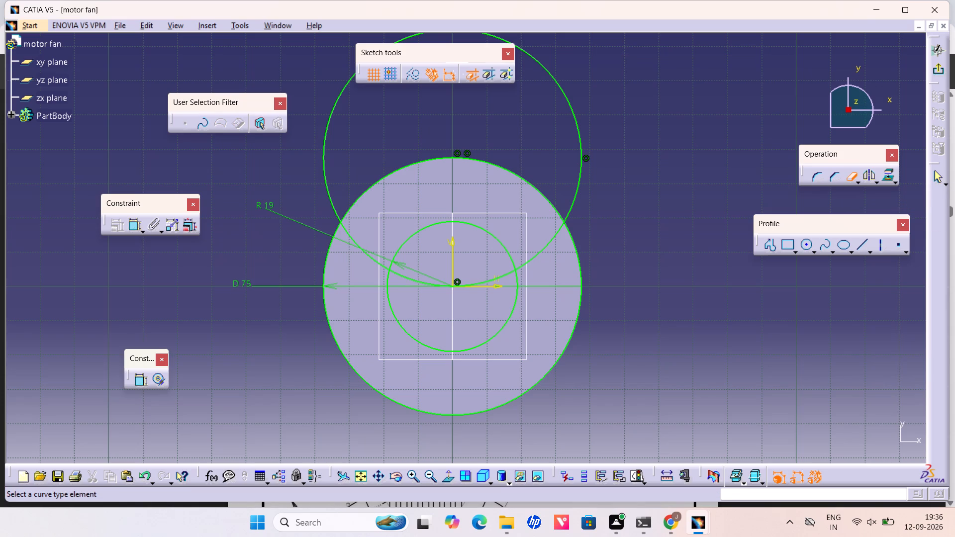
pyautogui.click(335, 101)
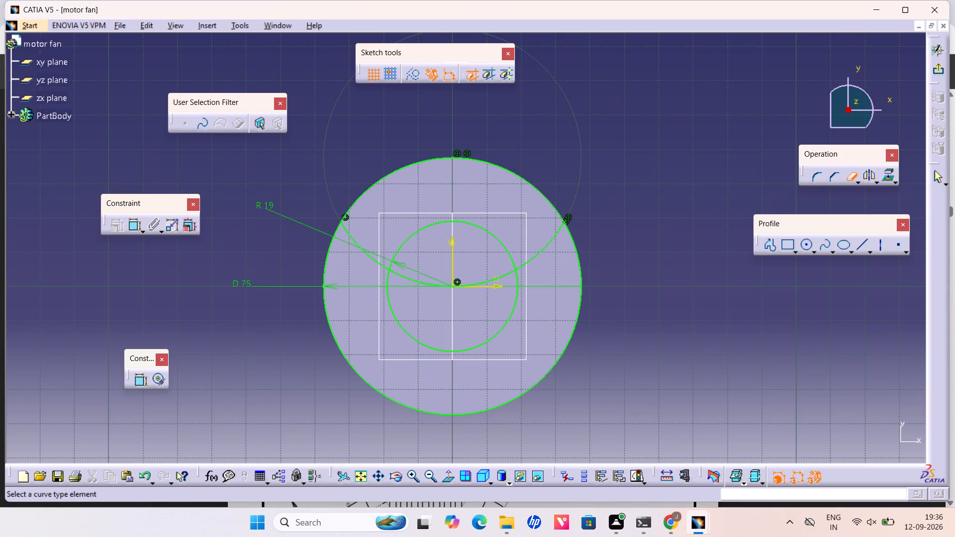
pyautogui.click(546, 242)
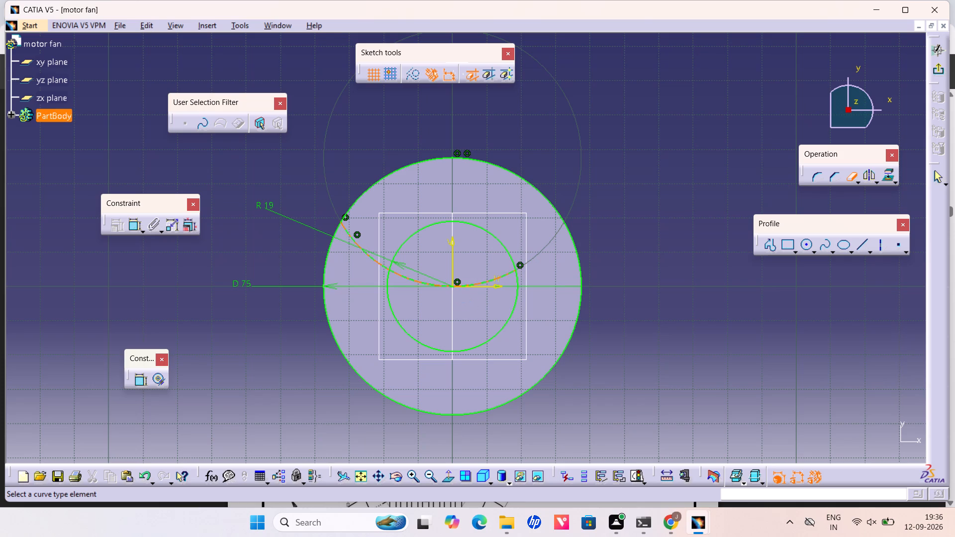
pyautogui.click(500, 276)
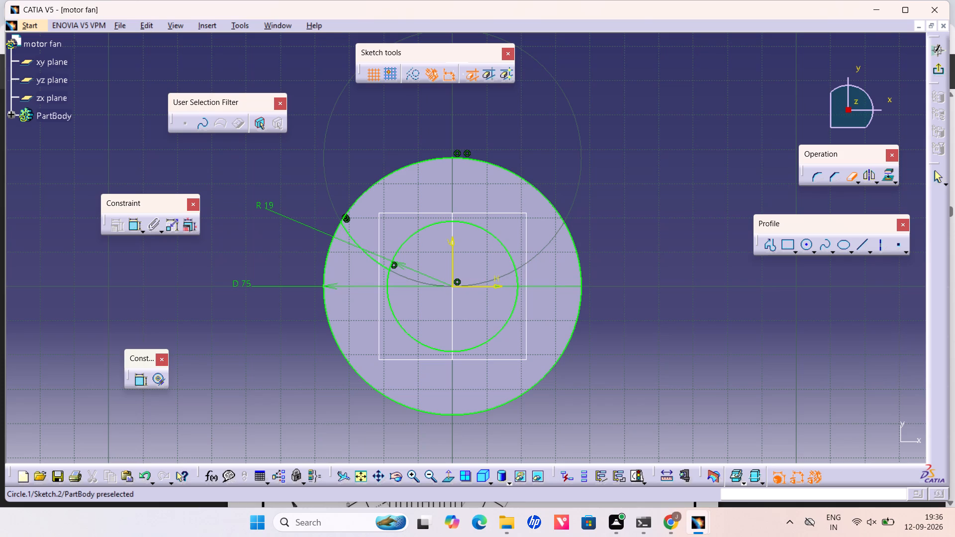
pyautogui.press('Escape')
pyautogui.press('Escape')
pyautogui.press('Escape')
pyautogui.press('Escape')
pyautogui.press('Escape')
pyautogui.press('Escape')
pyautogui.press('Escape')
pyautogui.press('Escape')
pyautogui.press('Escape')
pyautogui.press('Escape')
pyautogui.press('Escape')
pyautogui.press('Escape')
pyautogui.press('Escape')
pyautogui.press('Escape')
pyautogui.press('Escape')
pyautogui.press('Escape')
pyautogui.press('Escape')
pyautogui.press('Escape')
pyautogui.press('Escape')
pyautogui.press('Escape')
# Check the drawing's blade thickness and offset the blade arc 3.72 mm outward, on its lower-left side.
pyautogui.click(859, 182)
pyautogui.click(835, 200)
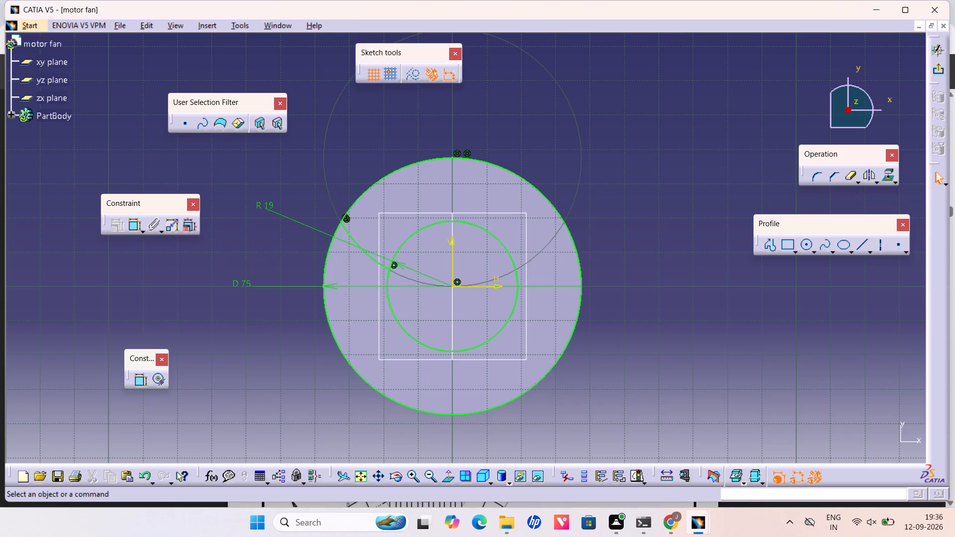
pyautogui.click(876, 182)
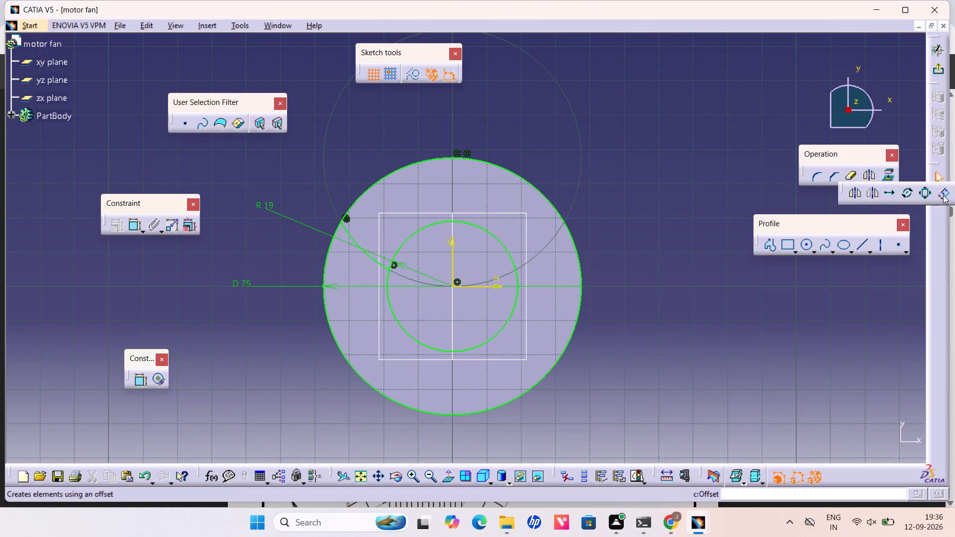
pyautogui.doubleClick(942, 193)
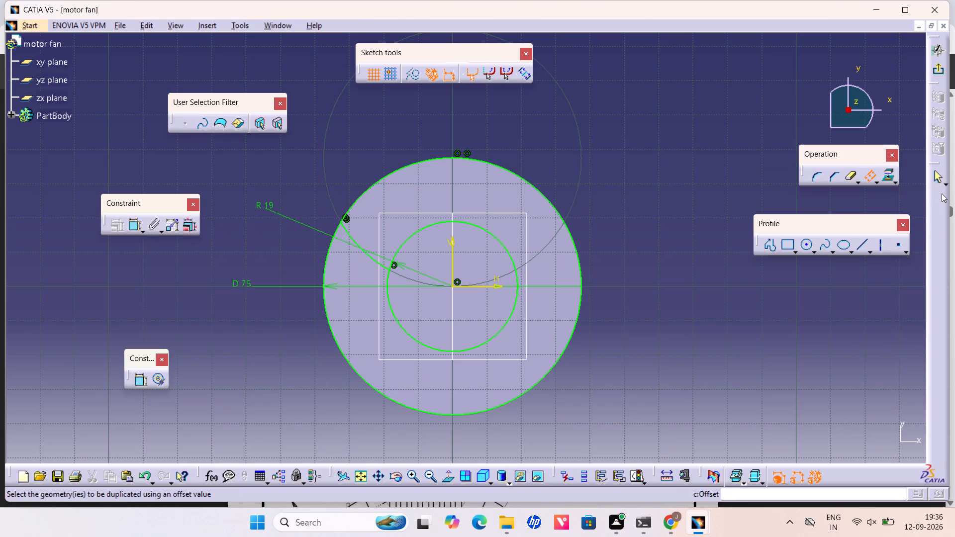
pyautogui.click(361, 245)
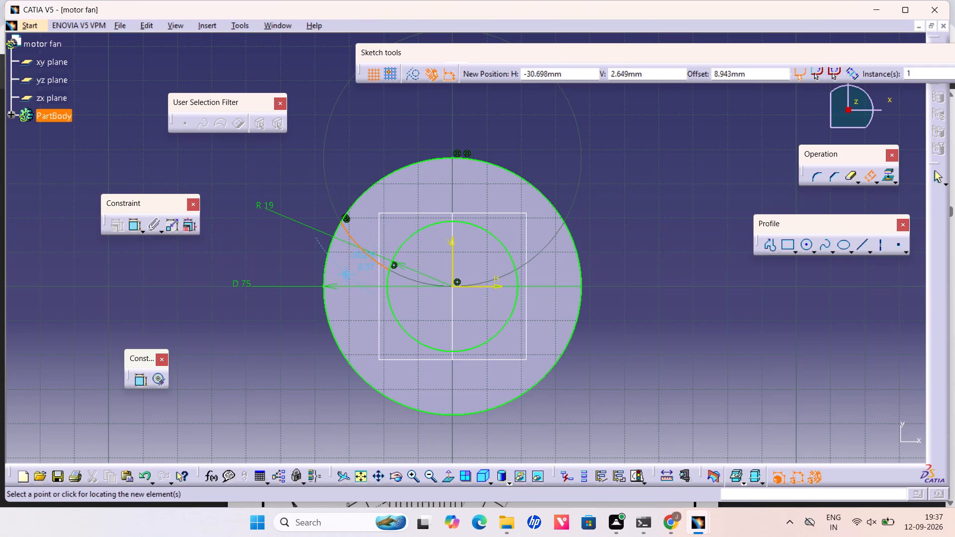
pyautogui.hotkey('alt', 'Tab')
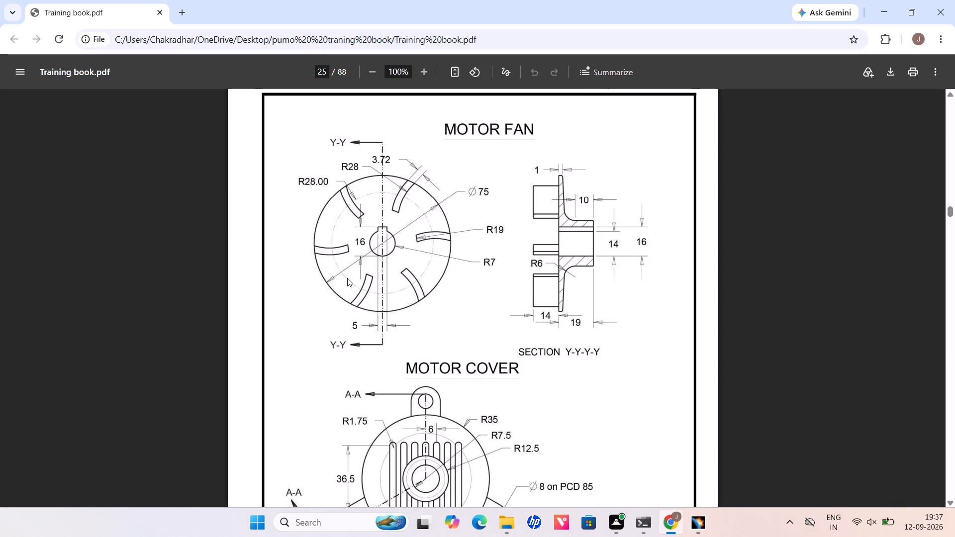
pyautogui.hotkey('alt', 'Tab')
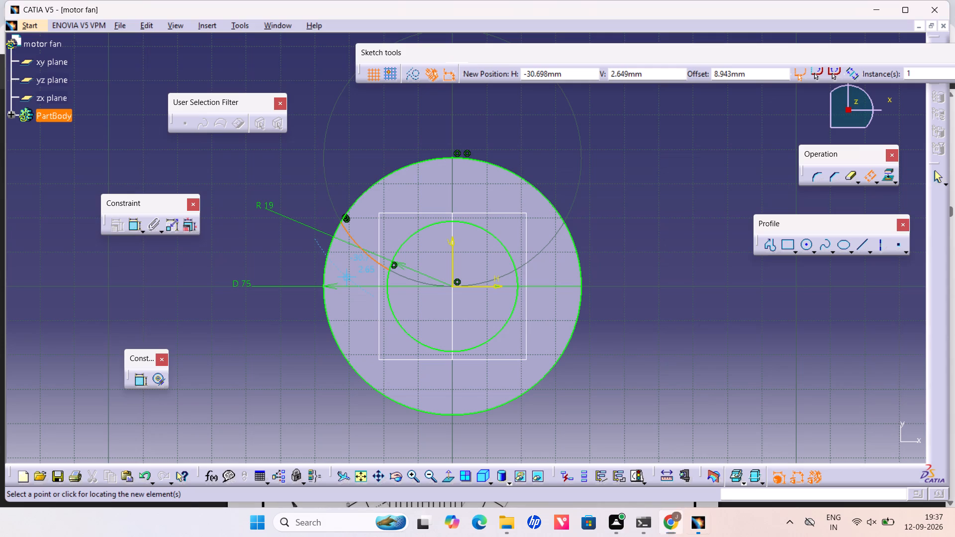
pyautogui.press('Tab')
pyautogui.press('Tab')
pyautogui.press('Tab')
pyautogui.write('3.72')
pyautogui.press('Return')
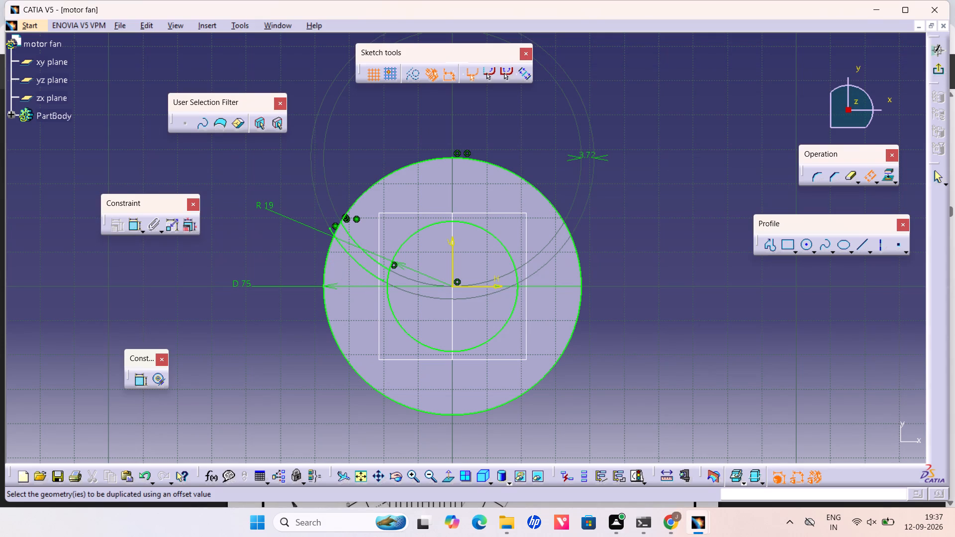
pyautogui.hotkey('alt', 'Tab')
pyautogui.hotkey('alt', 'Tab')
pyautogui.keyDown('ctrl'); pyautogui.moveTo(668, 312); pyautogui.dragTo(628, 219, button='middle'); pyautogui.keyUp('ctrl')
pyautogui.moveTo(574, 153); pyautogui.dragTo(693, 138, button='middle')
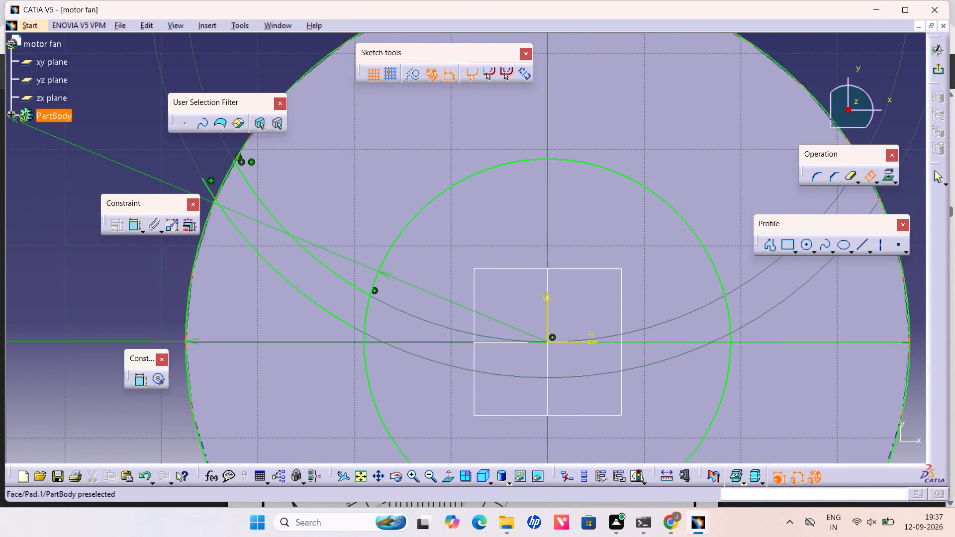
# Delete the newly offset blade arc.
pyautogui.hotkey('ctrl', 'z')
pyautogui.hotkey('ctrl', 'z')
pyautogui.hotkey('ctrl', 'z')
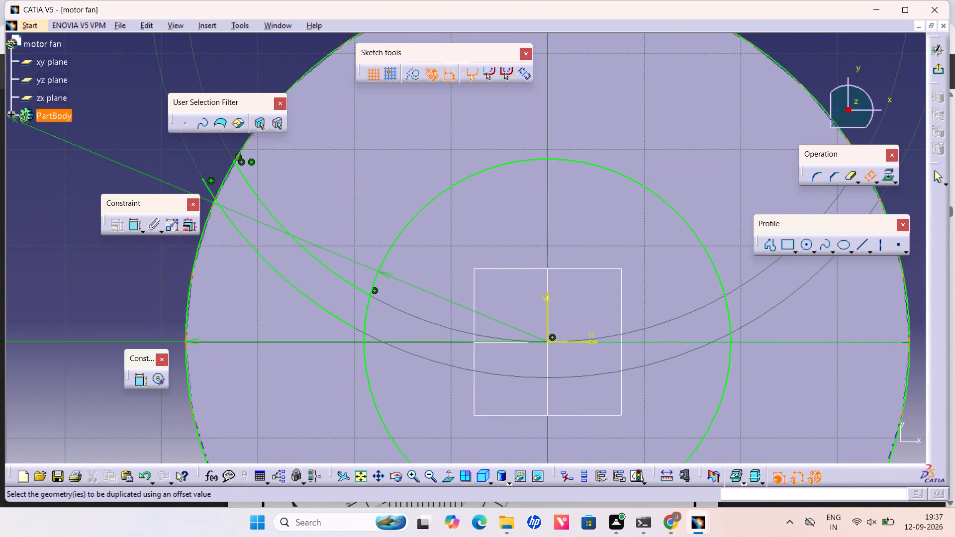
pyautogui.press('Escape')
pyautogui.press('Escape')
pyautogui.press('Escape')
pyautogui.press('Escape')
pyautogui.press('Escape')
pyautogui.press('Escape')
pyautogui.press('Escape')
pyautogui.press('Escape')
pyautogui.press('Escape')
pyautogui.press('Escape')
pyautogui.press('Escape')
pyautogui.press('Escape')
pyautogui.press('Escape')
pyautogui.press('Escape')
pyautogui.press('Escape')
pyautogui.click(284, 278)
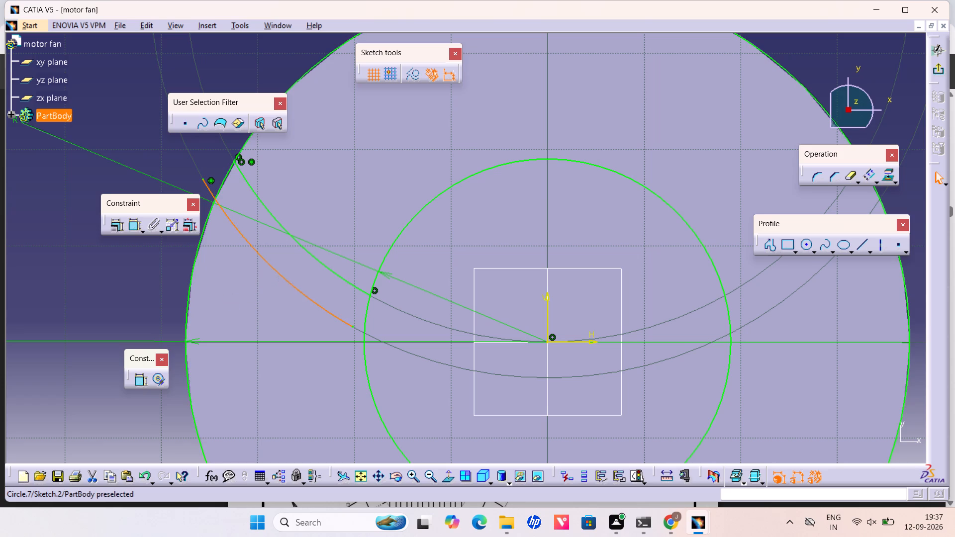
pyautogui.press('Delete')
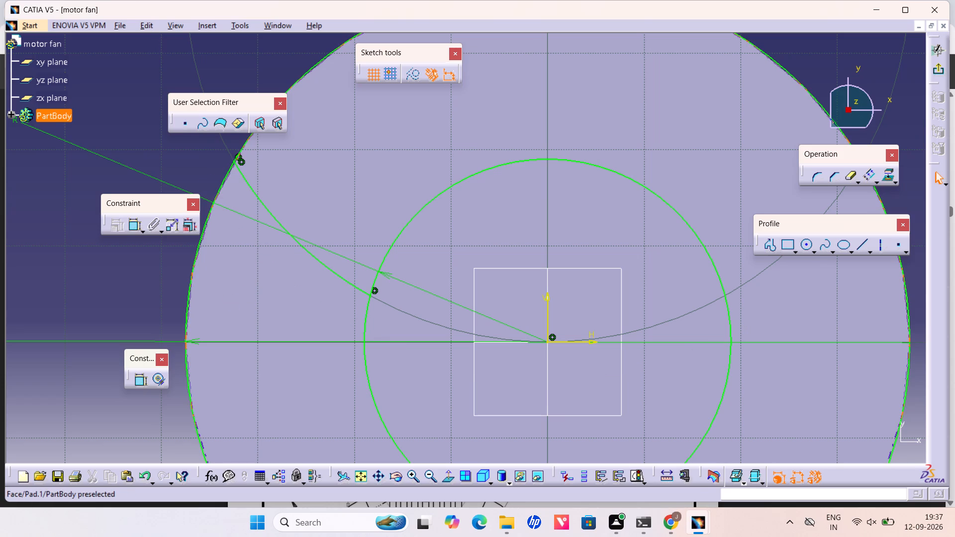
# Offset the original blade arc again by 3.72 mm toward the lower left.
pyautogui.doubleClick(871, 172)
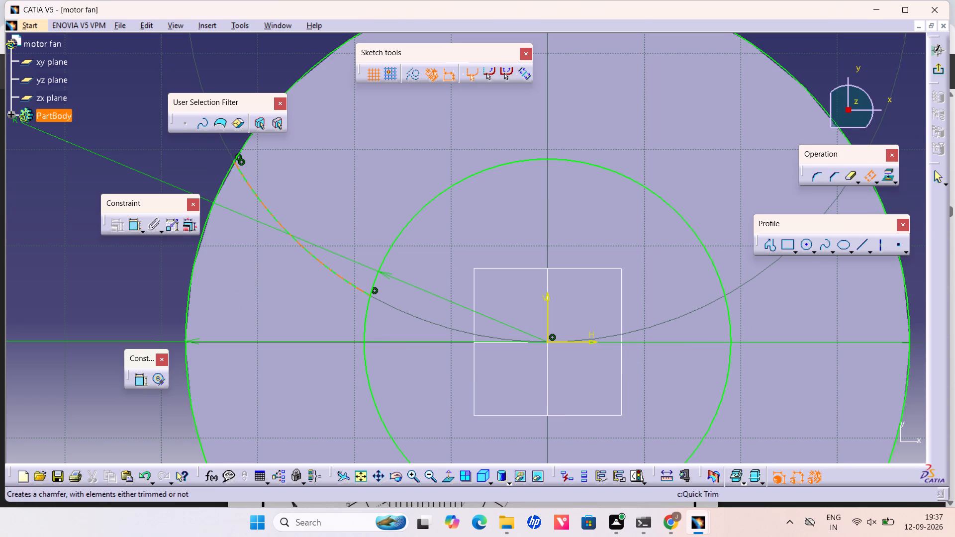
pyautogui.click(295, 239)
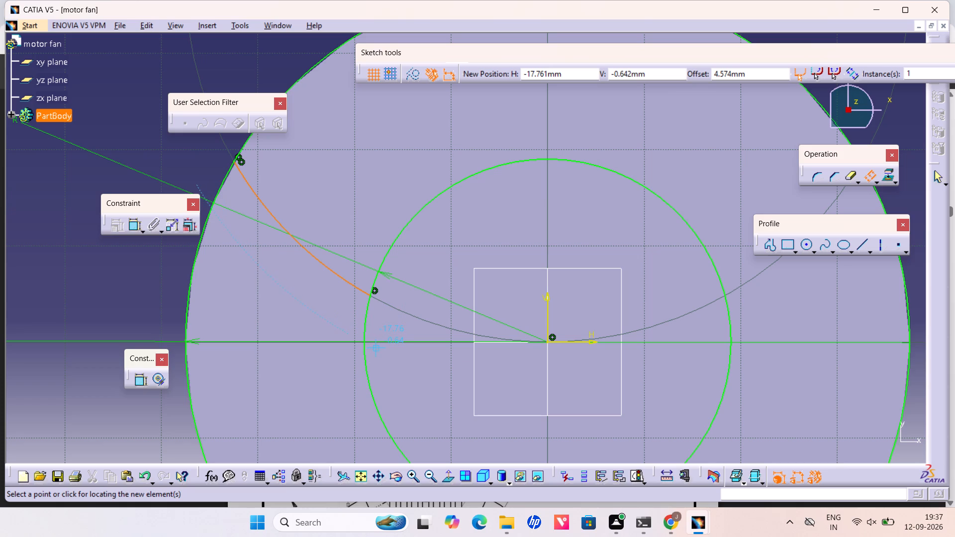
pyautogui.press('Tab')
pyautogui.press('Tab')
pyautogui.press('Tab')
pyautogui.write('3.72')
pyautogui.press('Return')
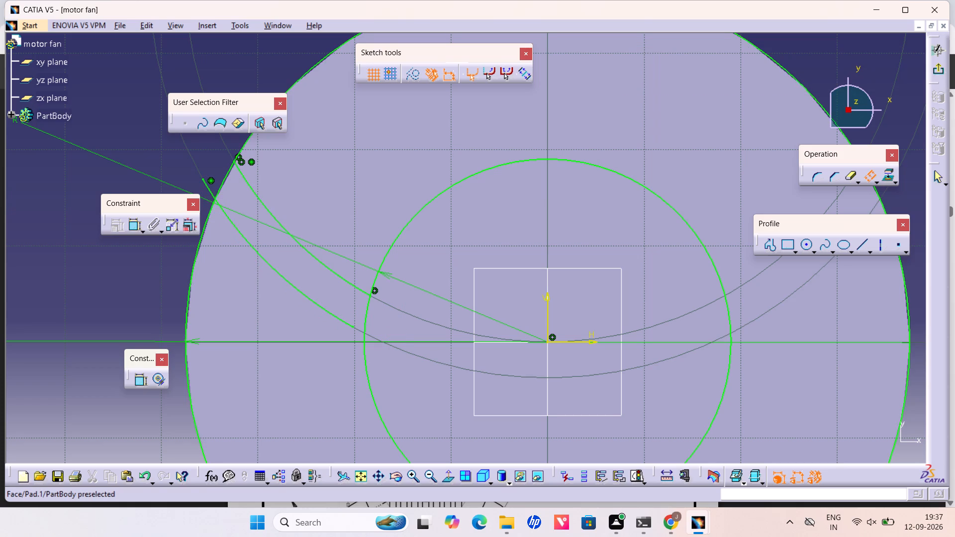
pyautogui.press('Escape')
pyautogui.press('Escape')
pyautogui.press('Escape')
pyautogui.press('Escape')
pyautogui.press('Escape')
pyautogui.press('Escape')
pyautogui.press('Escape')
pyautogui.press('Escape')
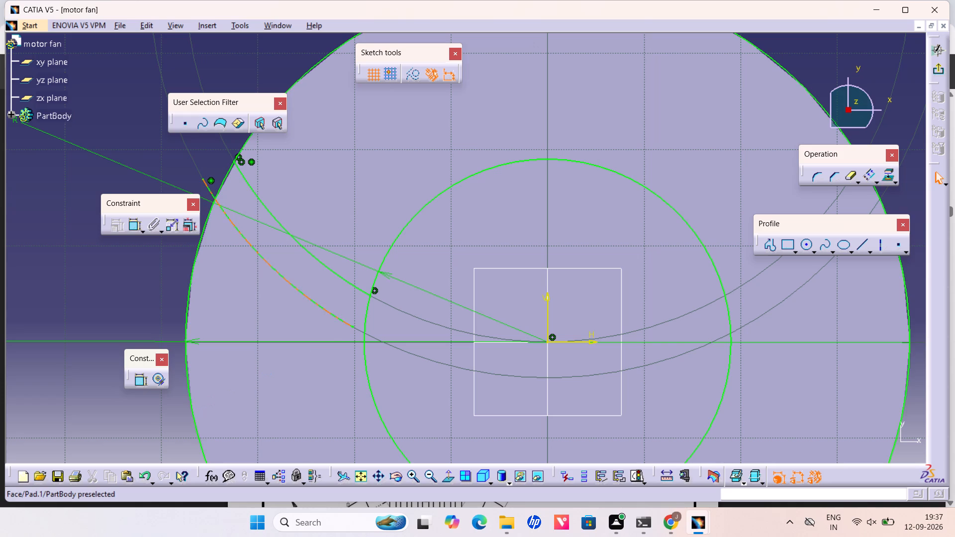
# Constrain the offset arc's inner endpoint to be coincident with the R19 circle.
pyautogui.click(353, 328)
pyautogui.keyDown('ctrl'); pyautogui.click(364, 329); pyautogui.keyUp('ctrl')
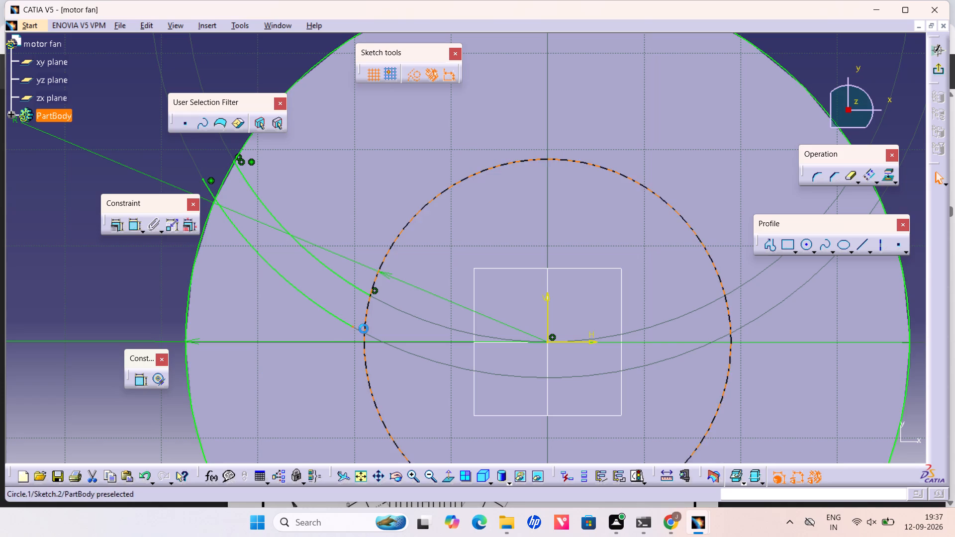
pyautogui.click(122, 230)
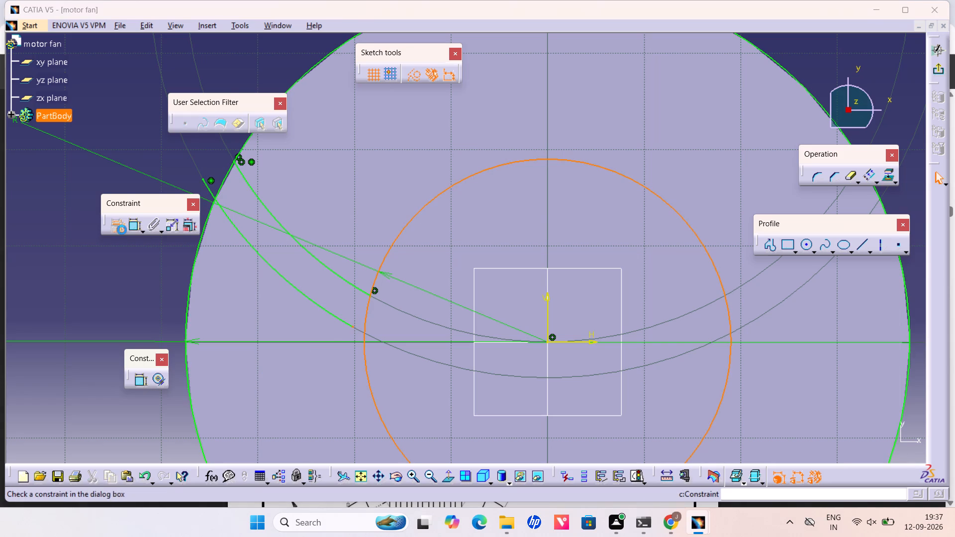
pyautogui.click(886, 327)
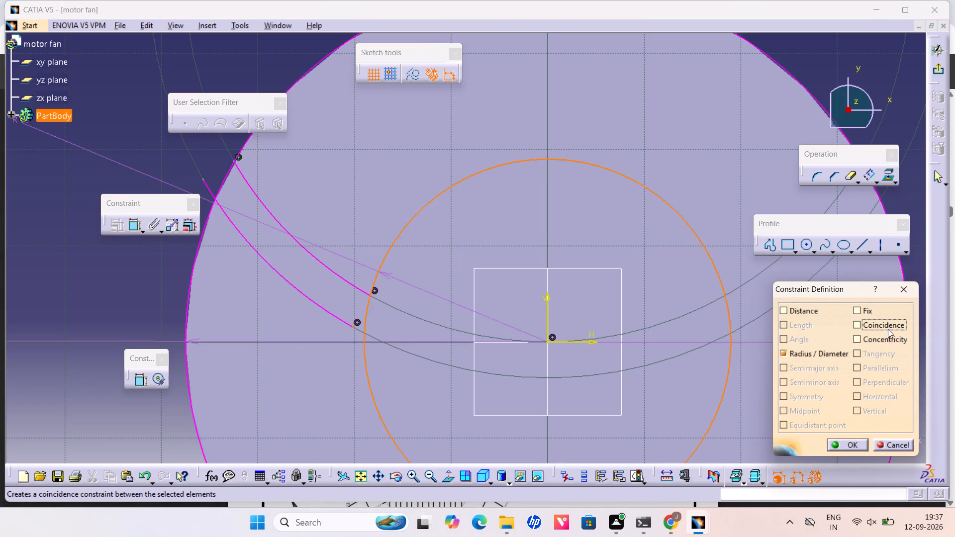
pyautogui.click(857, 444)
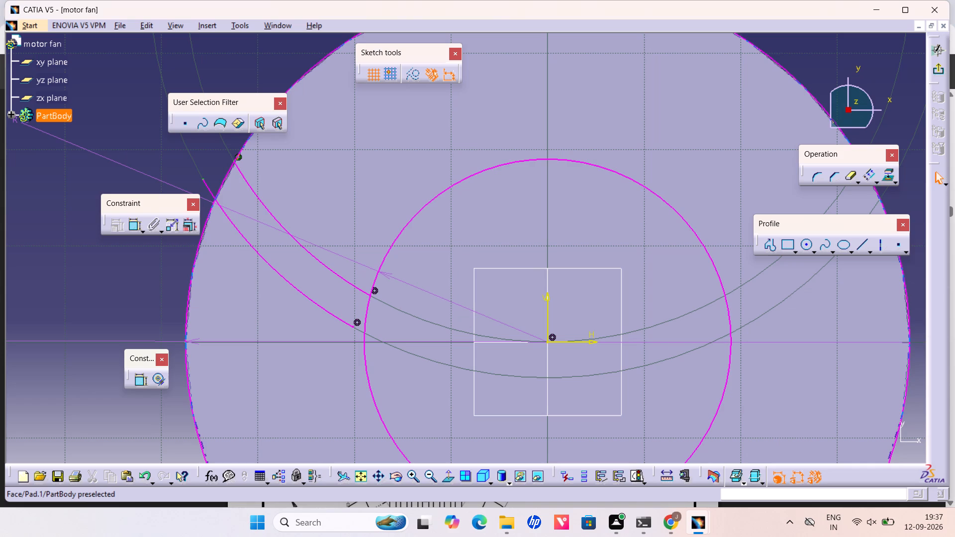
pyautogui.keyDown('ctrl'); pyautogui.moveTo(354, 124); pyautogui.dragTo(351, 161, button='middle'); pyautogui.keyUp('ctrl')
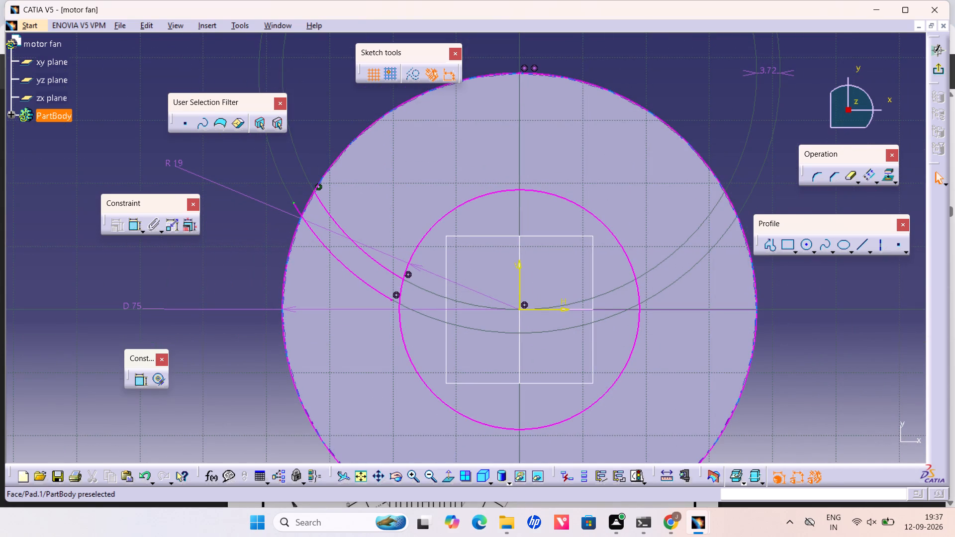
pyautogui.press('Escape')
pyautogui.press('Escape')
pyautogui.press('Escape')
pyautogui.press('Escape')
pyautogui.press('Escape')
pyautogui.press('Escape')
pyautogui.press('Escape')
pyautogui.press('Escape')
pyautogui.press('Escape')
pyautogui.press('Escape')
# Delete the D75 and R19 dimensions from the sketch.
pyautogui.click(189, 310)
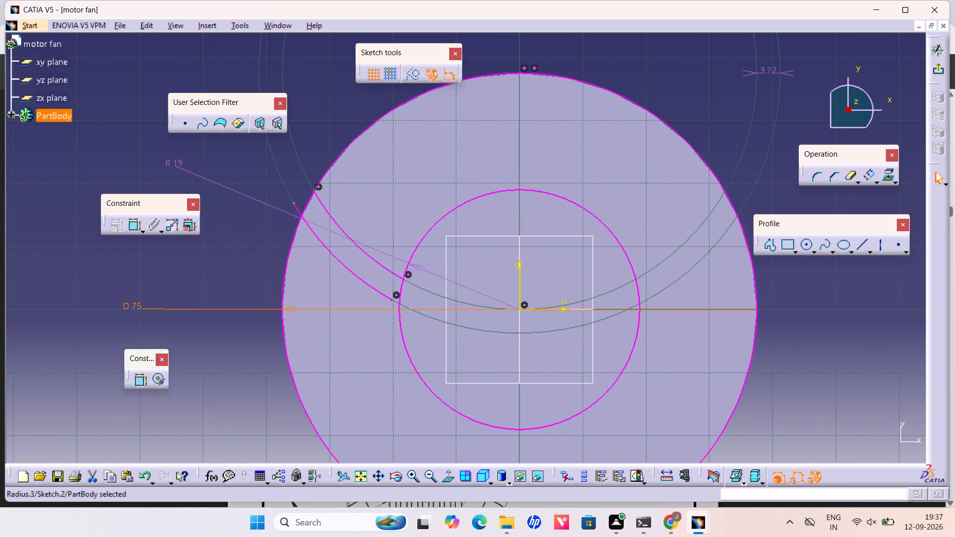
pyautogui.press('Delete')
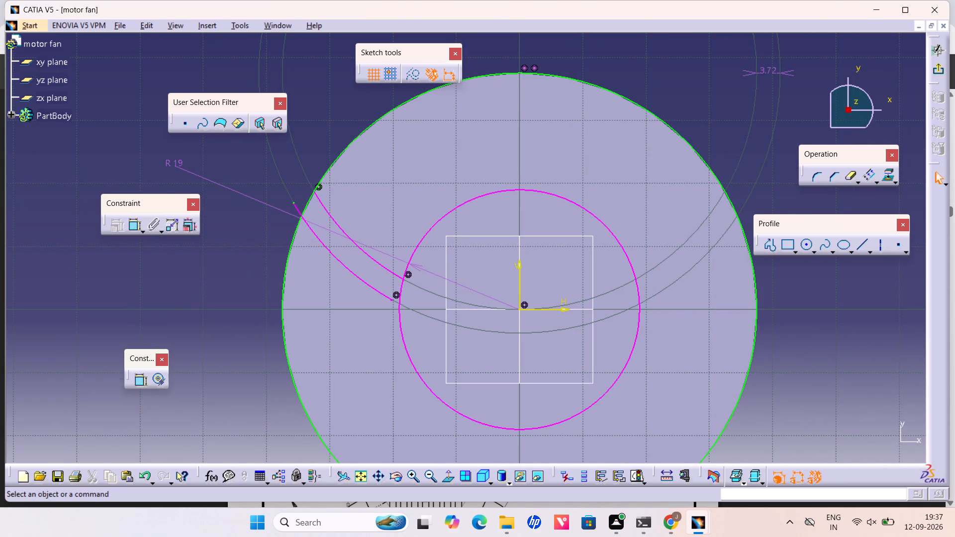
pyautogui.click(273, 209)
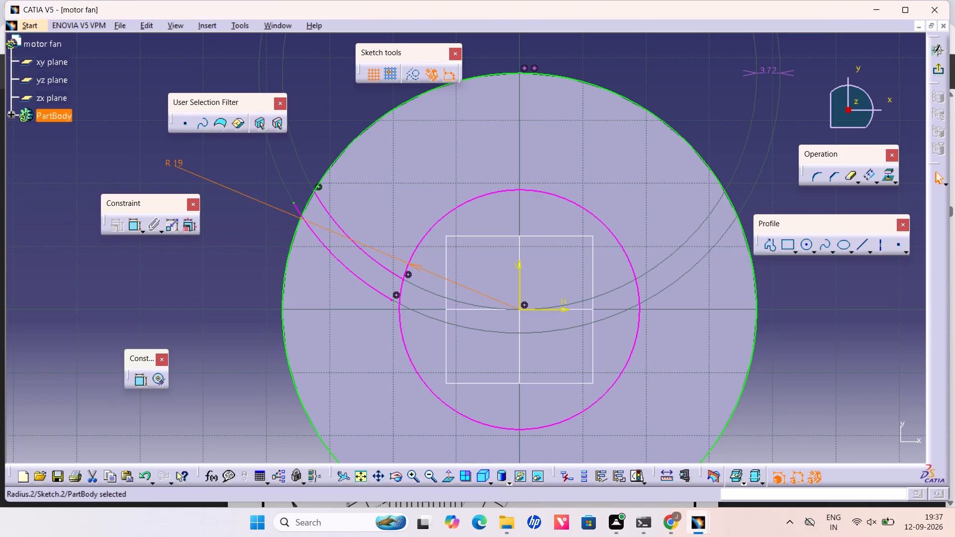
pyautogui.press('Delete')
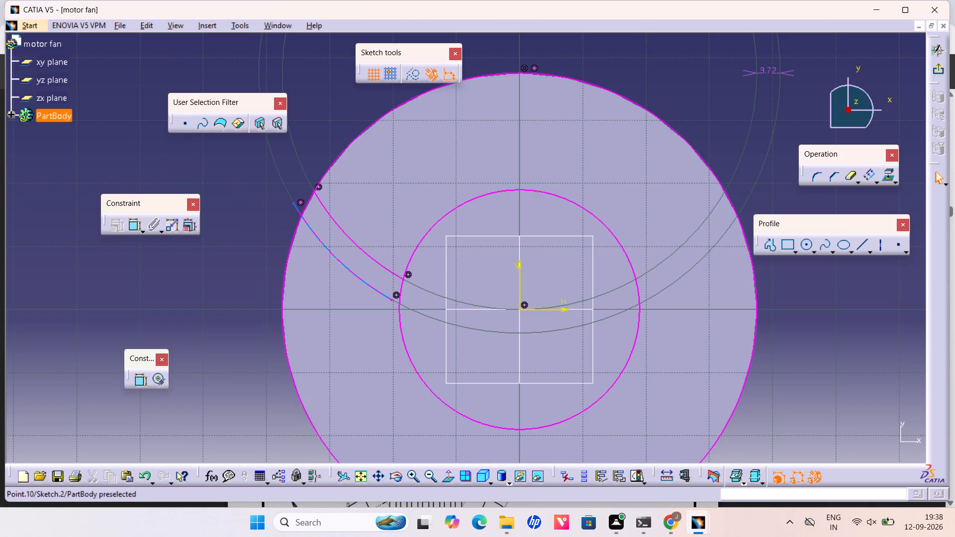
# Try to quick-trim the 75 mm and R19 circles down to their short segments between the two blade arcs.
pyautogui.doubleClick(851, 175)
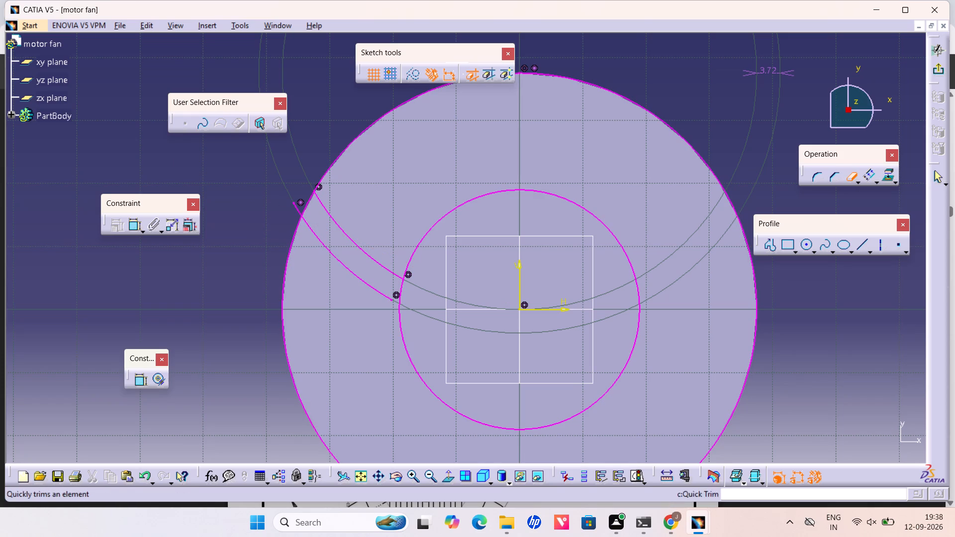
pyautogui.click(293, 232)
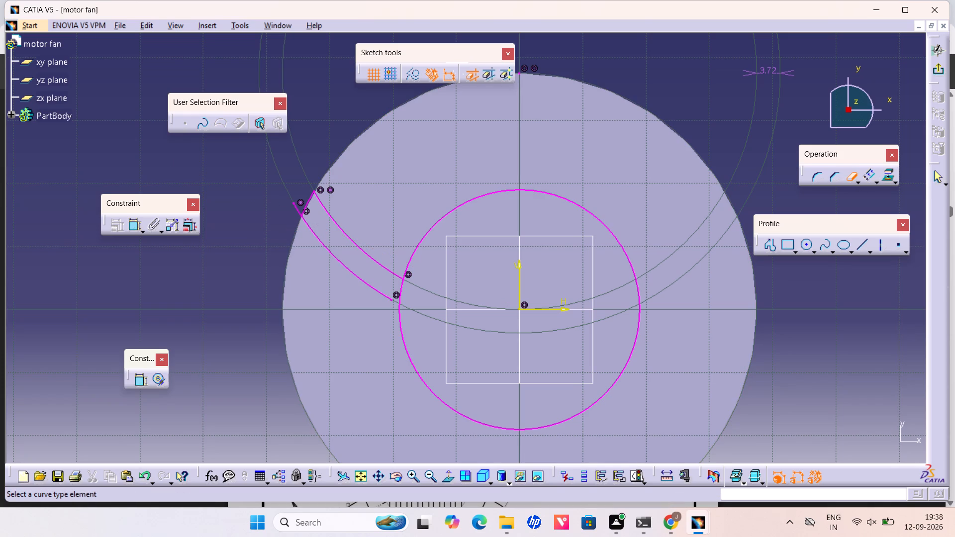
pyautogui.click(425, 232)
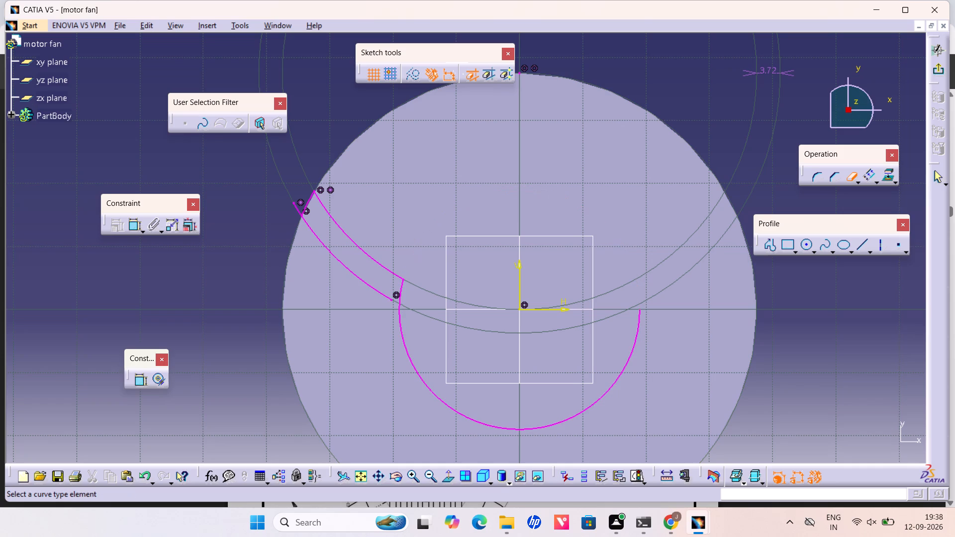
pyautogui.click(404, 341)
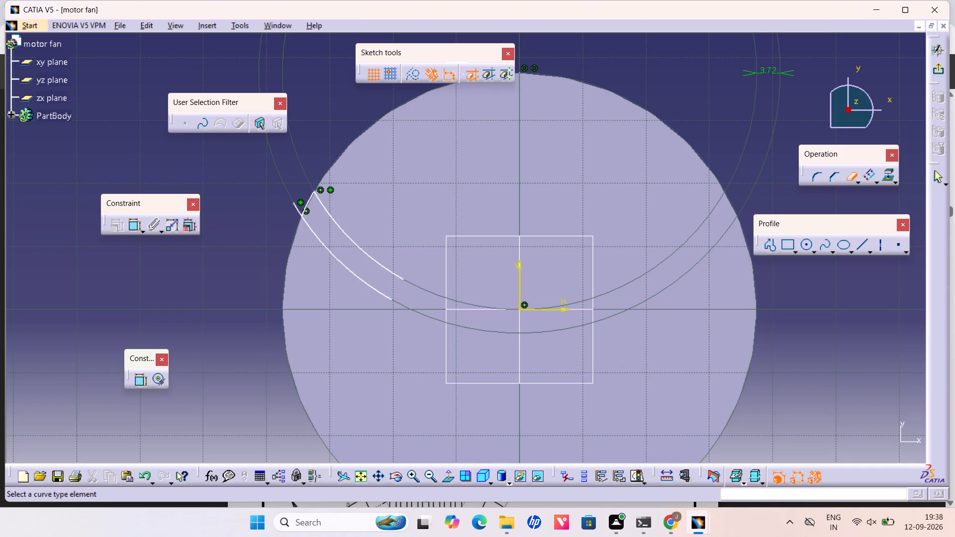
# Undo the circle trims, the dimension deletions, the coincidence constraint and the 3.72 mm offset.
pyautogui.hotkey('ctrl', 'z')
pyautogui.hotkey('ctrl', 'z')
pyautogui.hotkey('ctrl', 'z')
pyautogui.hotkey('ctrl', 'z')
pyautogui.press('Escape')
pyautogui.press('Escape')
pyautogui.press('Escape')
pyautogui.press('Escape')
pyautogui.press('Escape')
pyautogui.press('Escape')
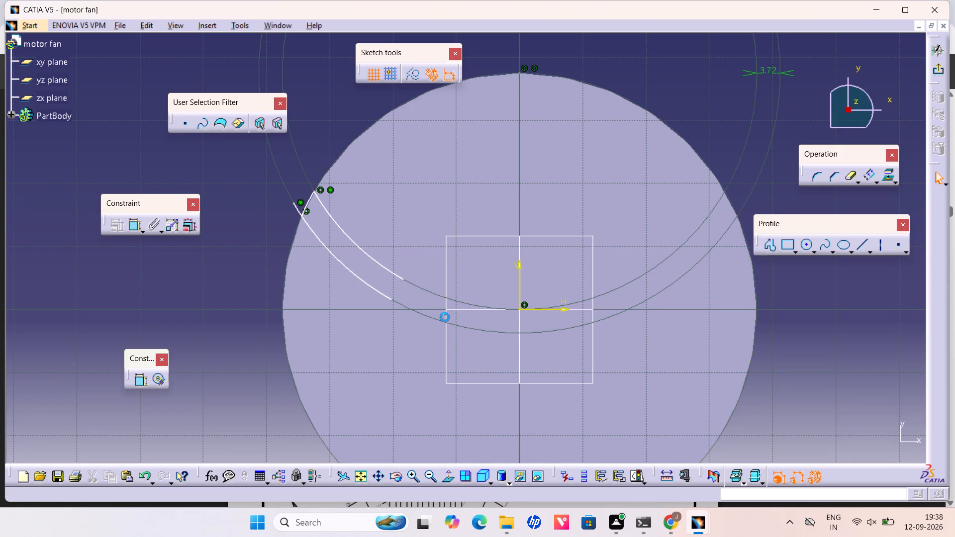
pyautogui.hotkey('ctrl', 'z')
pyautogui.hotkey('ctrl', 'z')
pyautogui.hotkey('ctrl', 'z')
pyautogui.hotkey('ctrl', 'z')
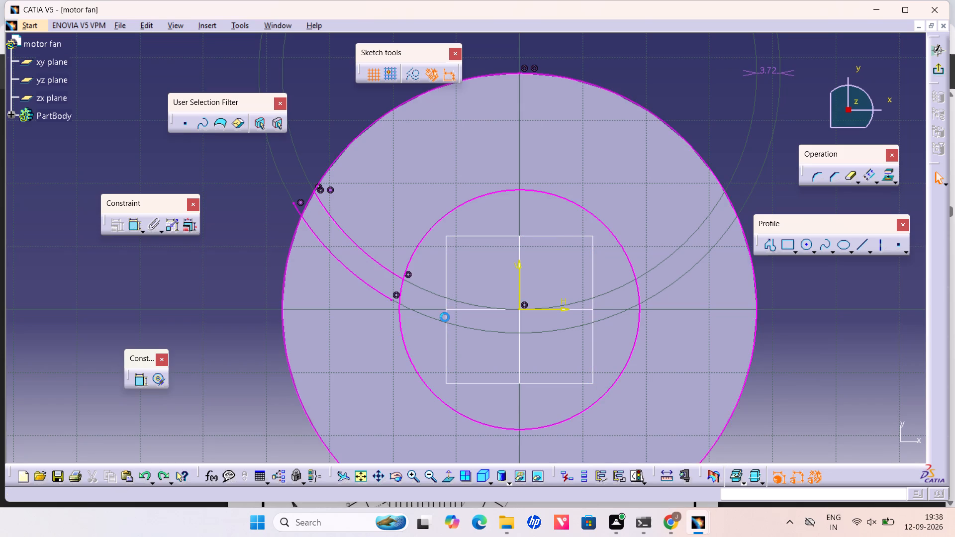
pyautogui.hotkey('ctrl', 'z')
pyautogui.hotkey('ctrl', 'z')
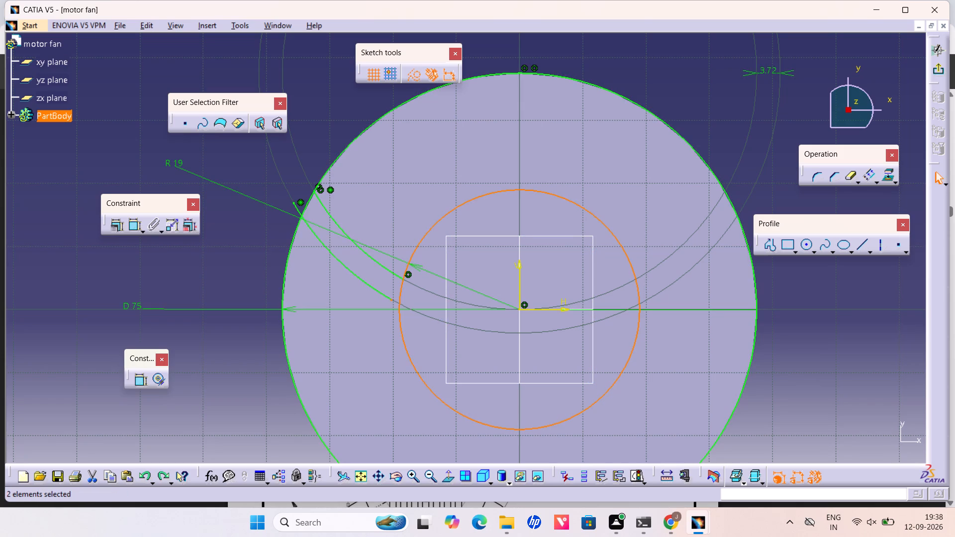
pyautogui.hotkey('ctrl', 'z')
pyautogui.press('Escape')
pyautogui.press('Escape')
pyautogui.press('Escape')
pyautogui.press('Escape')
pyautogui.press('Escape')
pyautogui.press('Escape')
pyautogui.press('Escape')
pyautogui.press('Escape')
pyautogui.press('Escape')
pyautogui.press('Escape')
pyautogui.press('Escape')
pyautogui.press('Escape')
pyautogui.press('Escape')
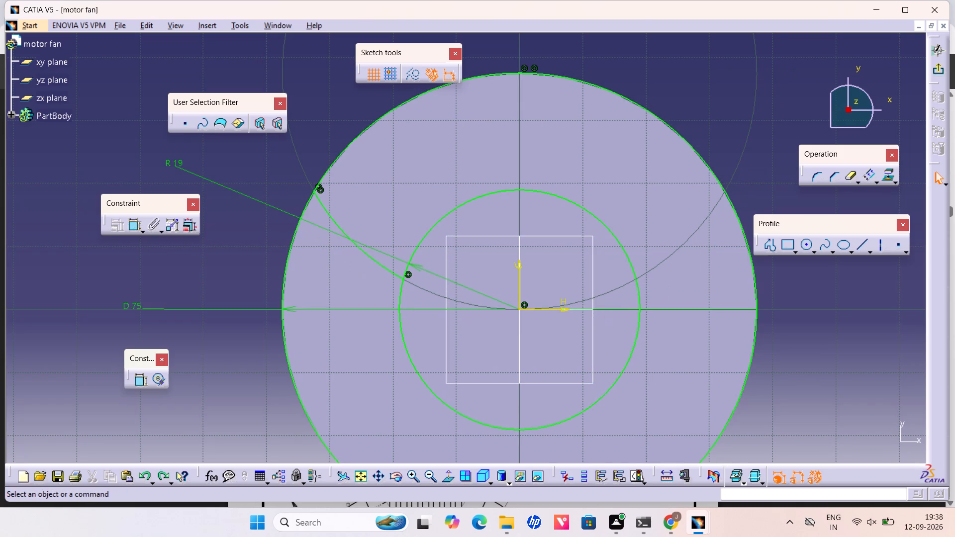
# Draw a circle of about 41.6 mm radius centred on the top of the 75 mm circle, passing through the R19 circle.
pyautogui.click(807, 249)
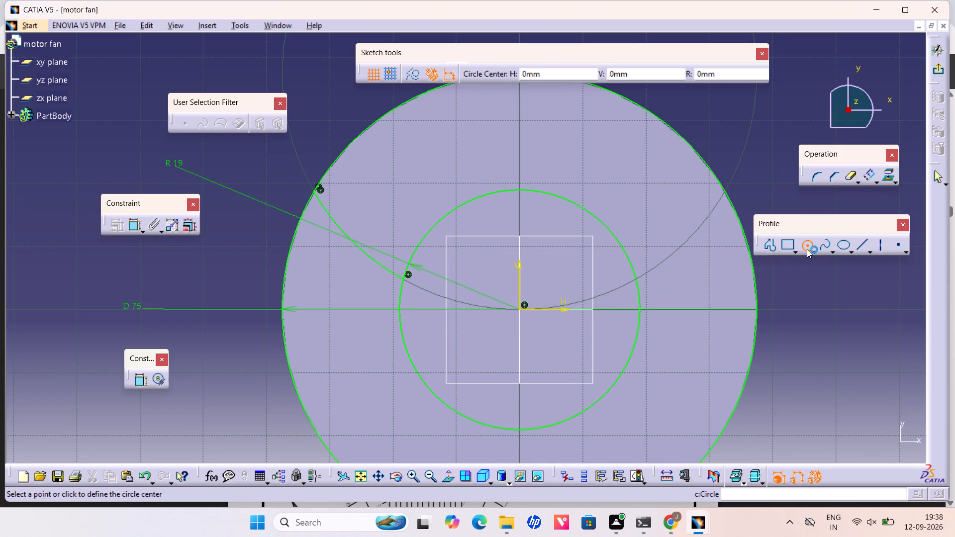
pyautogui.moveTo(432, 140); pyautogui.dragTo(433, 148, button='middle')
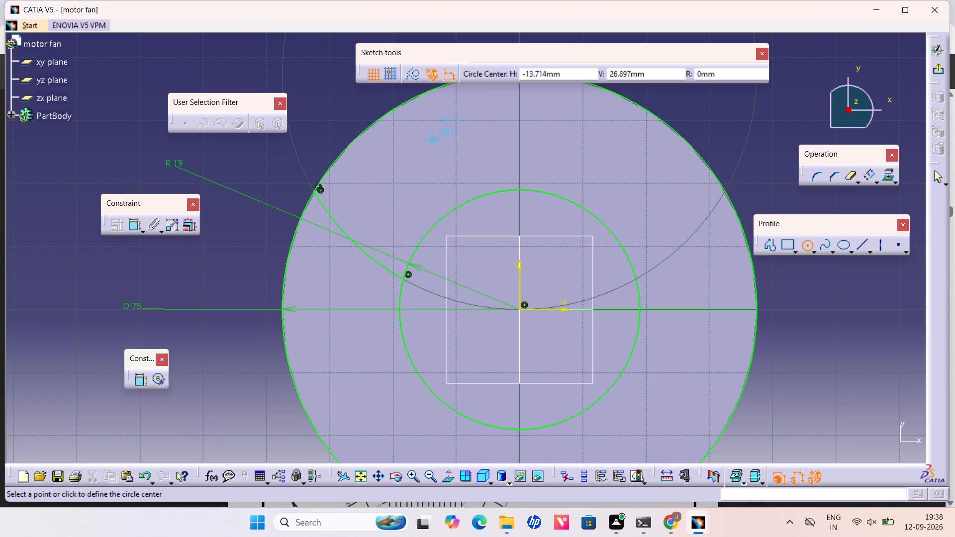
pyautogui.moveTo(433, 148); pyautogui.dragTo(423, 198, button='middle')
pyautogui.moveTo(483, 182); pyautogui.dragTo(499, 145, button='middle')
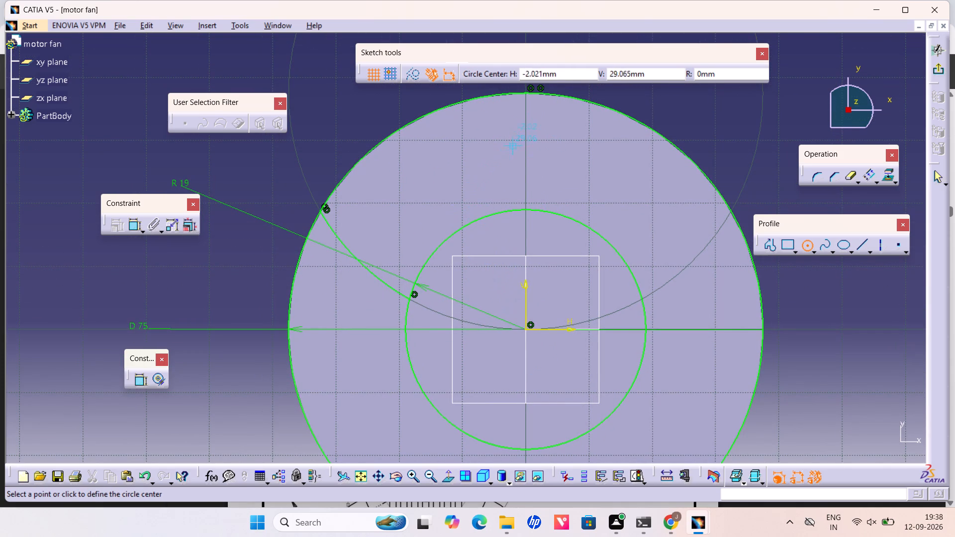
pyautogui.click(528, 94)
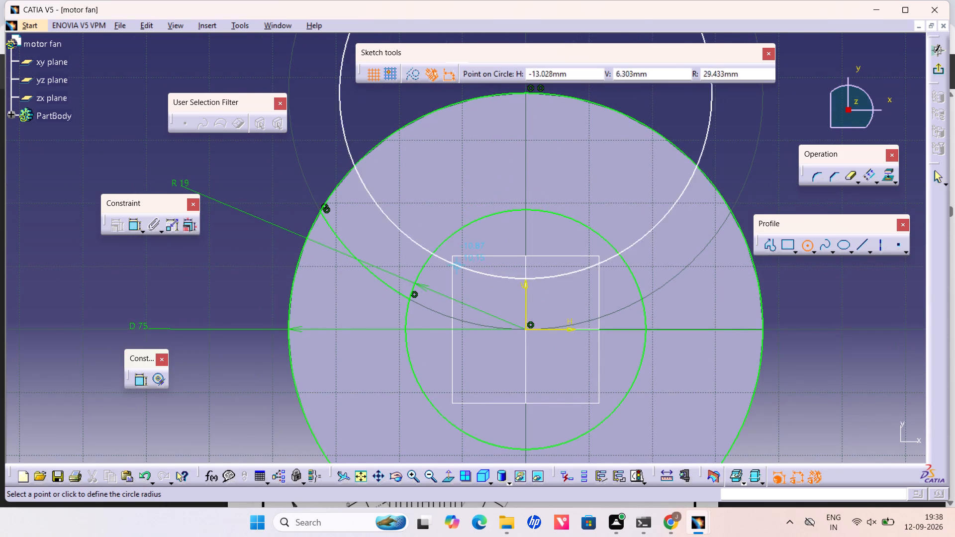
pyautogui.click(406, 325)
pyautogui.press('Escape')
pyautogui.press('Escape')
pyautogui.press('Escape')
pyautogui.press('Escape')
pyautogui.press('Escape')
pyautogui.press('Escape')
pyautogui.press('Escape')
pyautogui.press('Escape')
pyautogui.press('Escape')
pyautogui.press('Escape')
pyautogui.press('Escape')
pyautogui.press('Escape')
pyautogui.press('Escape')
pyautogui.press('Escape')
pyautogui.press('Escape')
pyautogui.press('Escape')
pyautogui.press('Escape')
pyautogui.press('Escape')
pyautogui.press('Escape')
pyautogui.press('Escape')
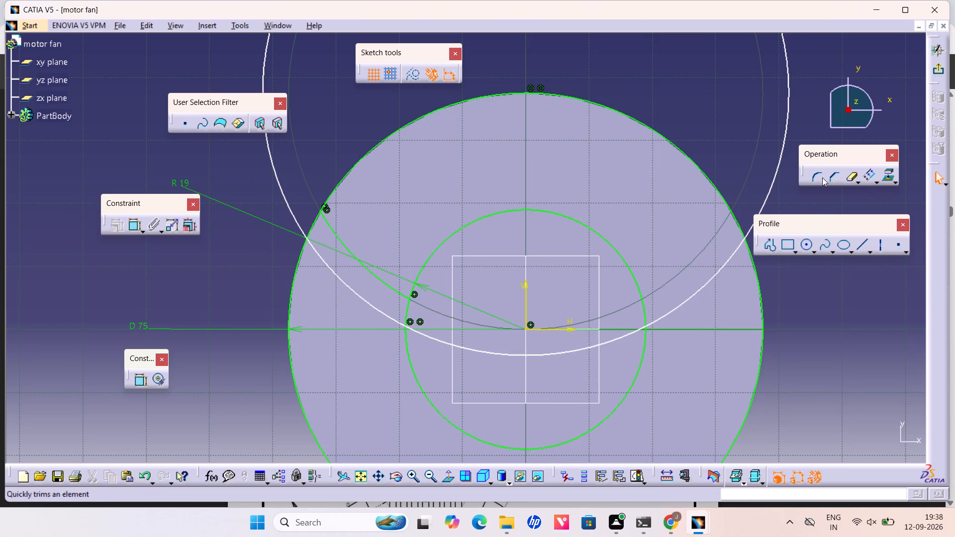
# Quick-trim the new circle, the R19 circle and the 75 mm circle down to a closed curved blade outline.
pyautogui.doubleClick(848, 175)
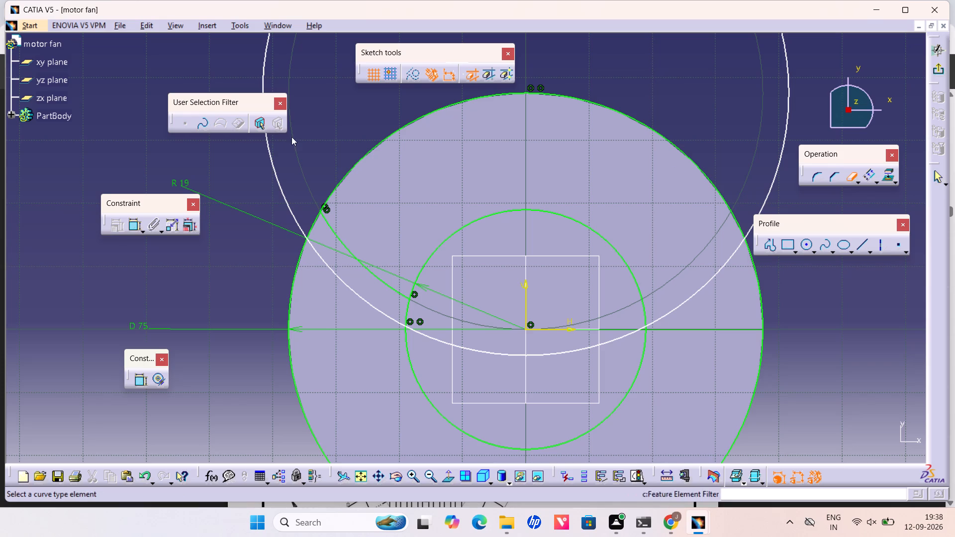
pyautogui.click(282, 187)
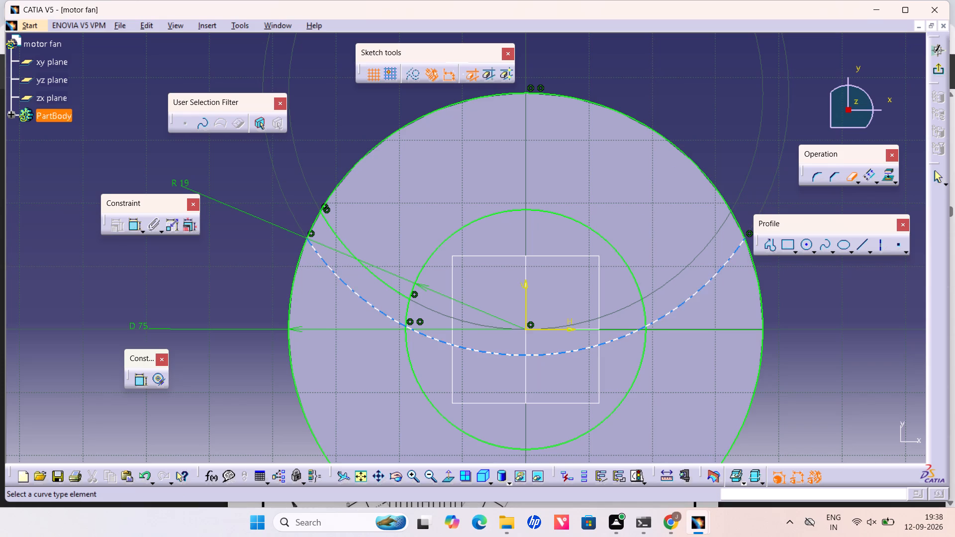
pyautogui.click(717, 269)
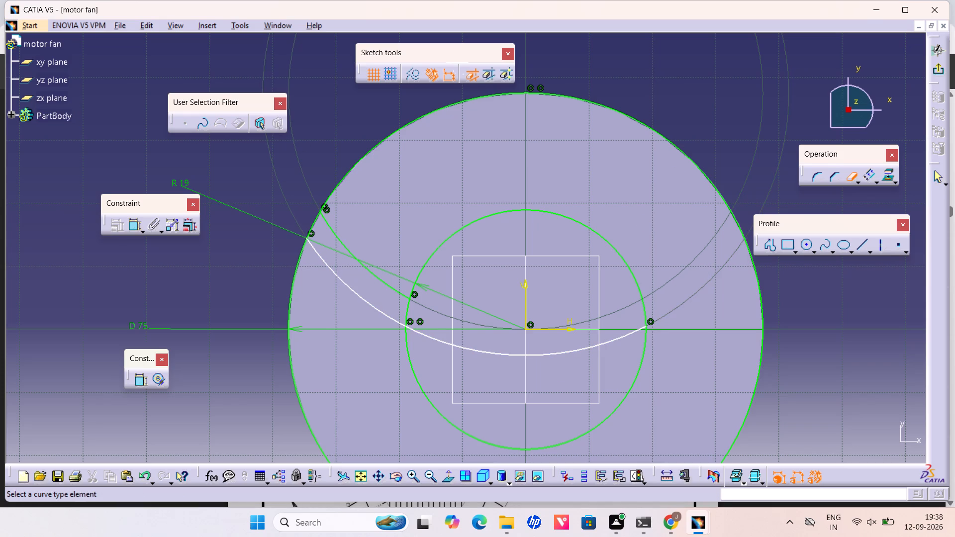
pyautogui.click(481, 351)
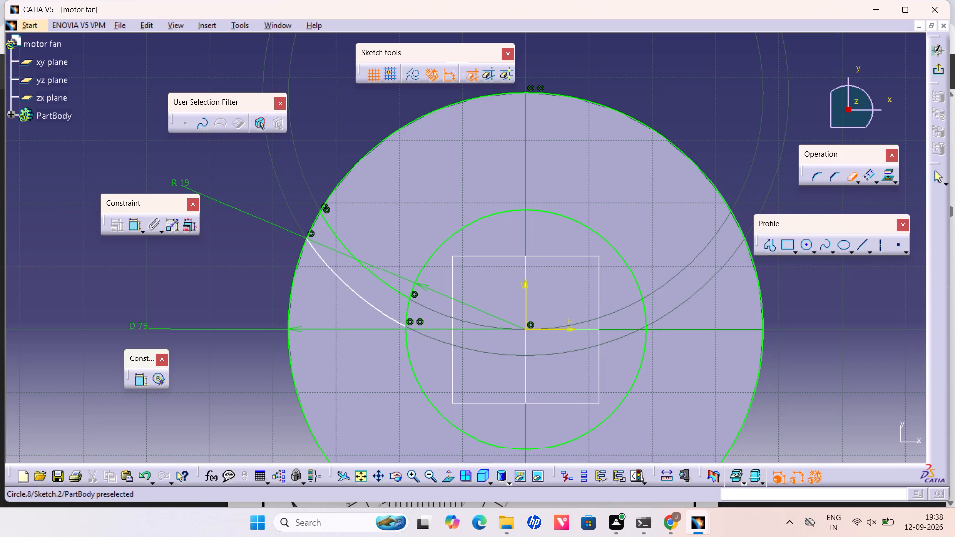
pyautogui.click(457, 229)
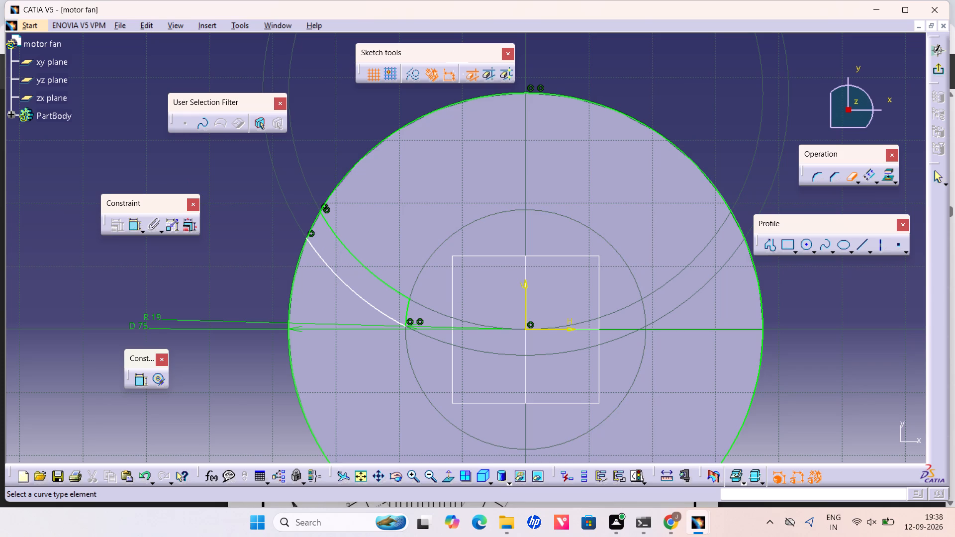
pyautogui.click(374, 151)
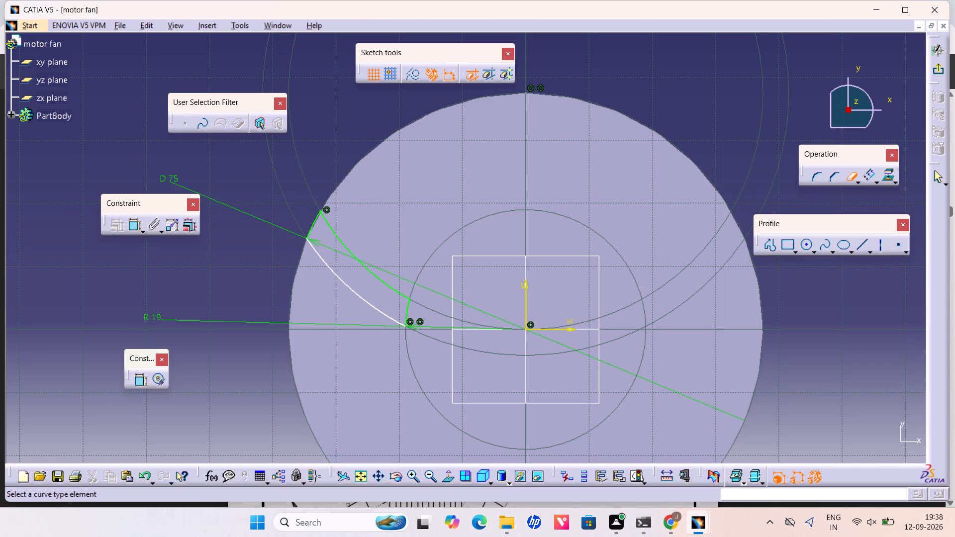
pyautogui.moveTo(410, 407); pyautogui.dragTo(381, 357, button='middle')
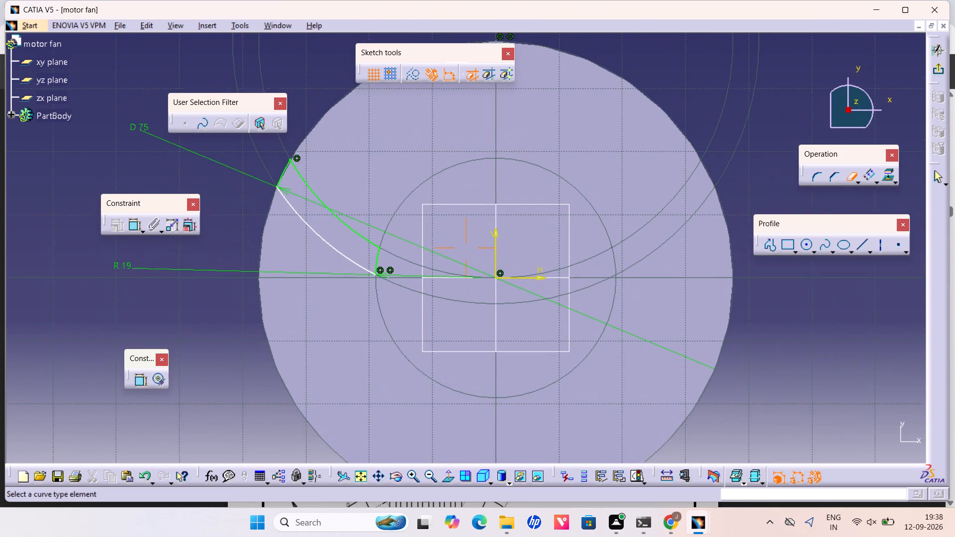
pyautogui.moveTo(381, 357); pyautogui.dragTo(382, 357, button='middle')
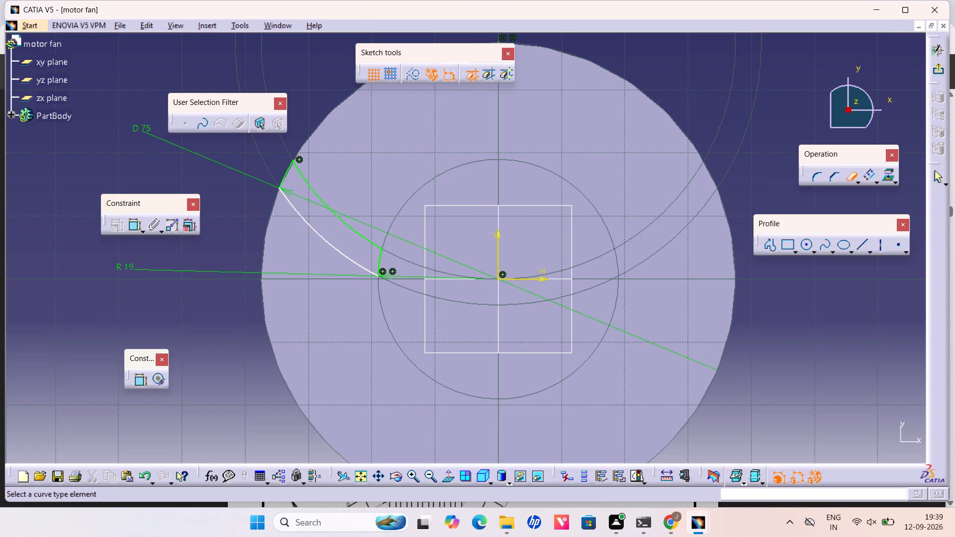
pyautogui.press('Escape')
pyautogui.press('Escape')
pyautogui.press('Escape')
pyautogui.press('Escape')
pyautogui.press('Escape')
pyautogui.press('Escape')
pyautogui.press('Escape')
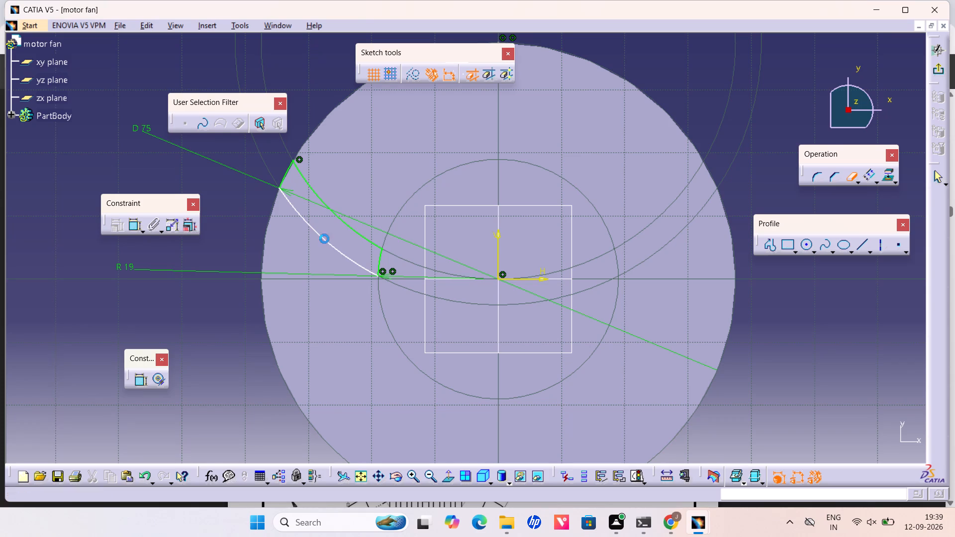
# Dimension the radius of the blade's short outer end arc and compare it with the Motor Fan drawing.
pyautogui.moveTo(431, 130); pyautogui.dragTo(440, 236, button='middle')
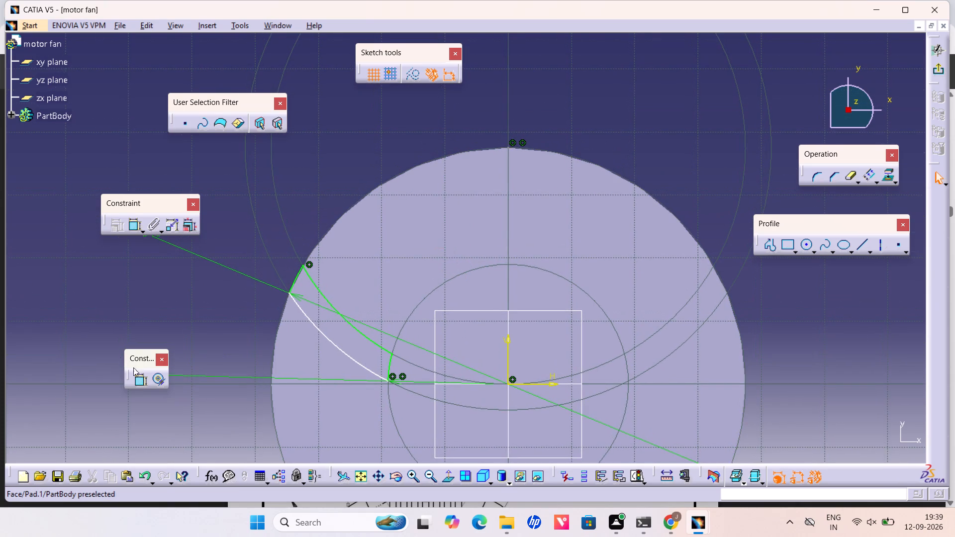
pyautogui.doubleClick(134, 226)
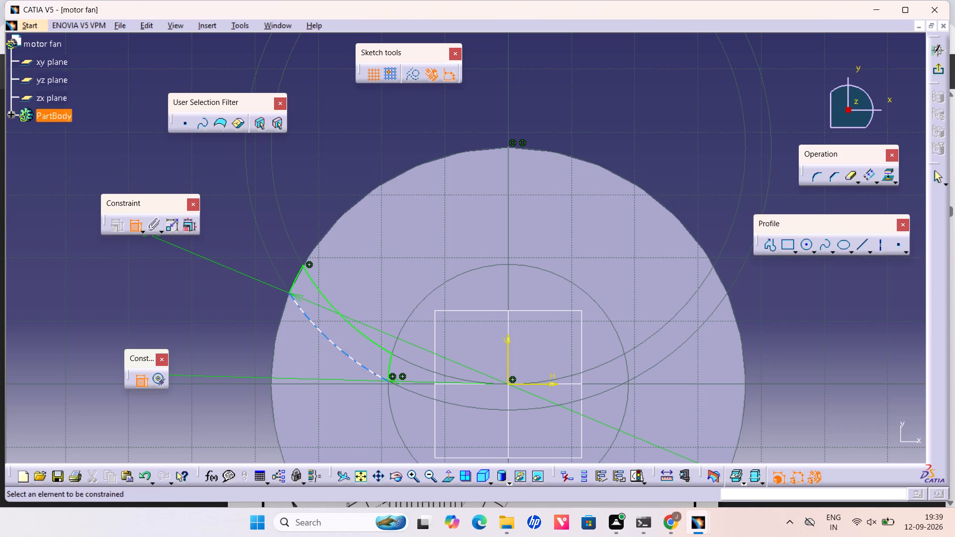
pyautogui.click(299, 272)
pyautogui.click(272, 227)
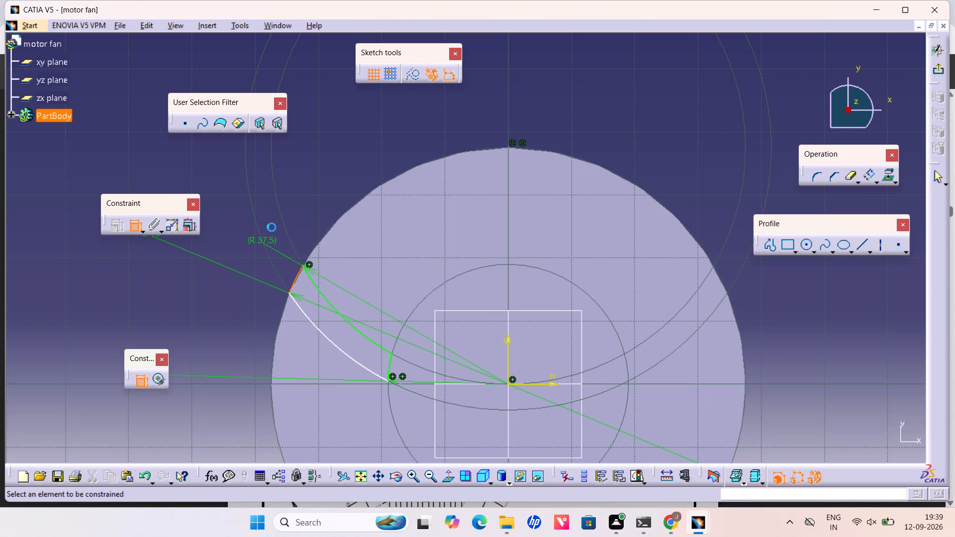
pyautogui.doubleClick(267, 239)
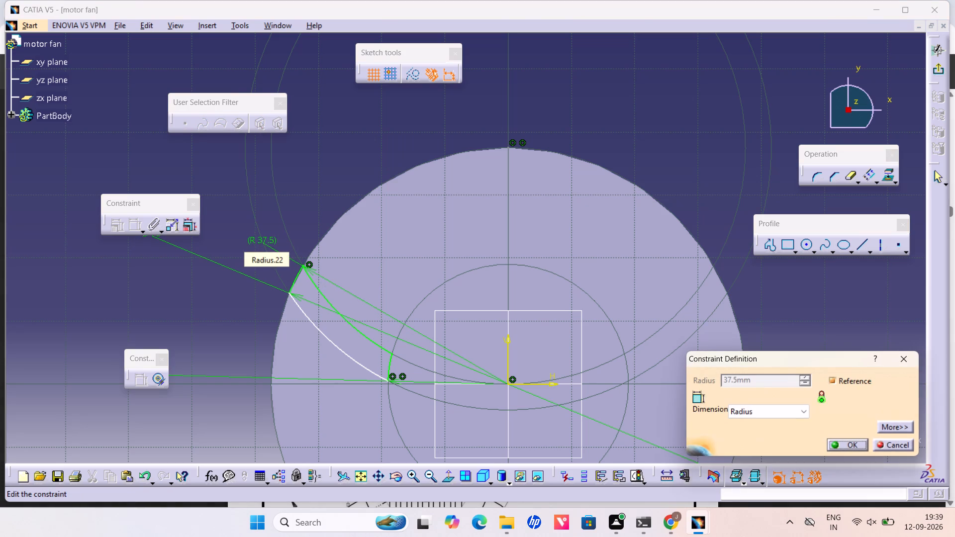
pyautogui.hotkey('alt', 'Tab')
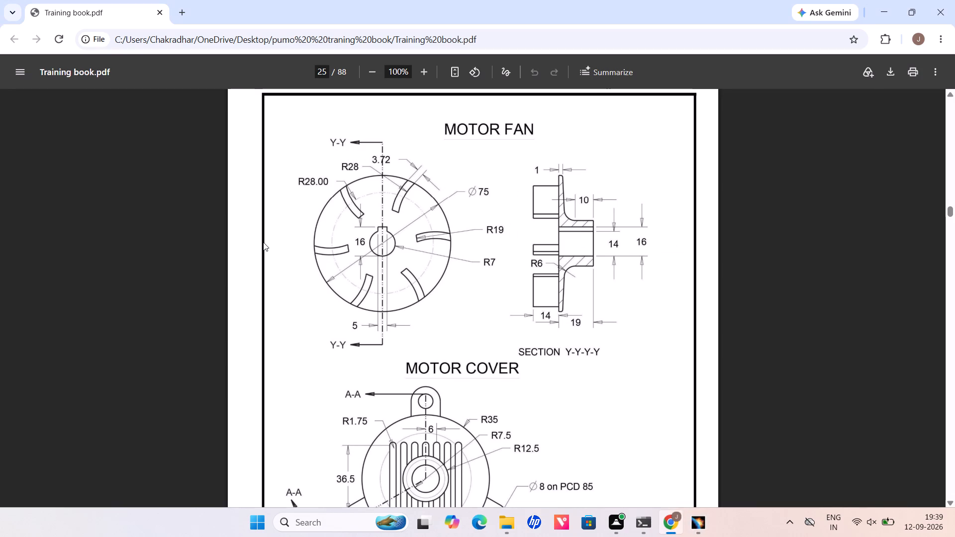
pyautogui.hotkey('alt', 'Tab')
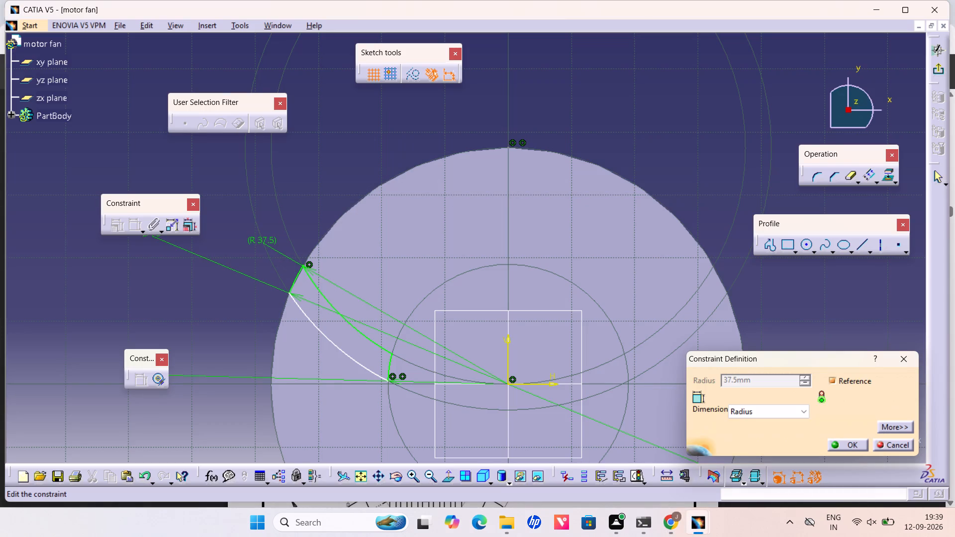
pyautogui.doubleClick(265, 240)
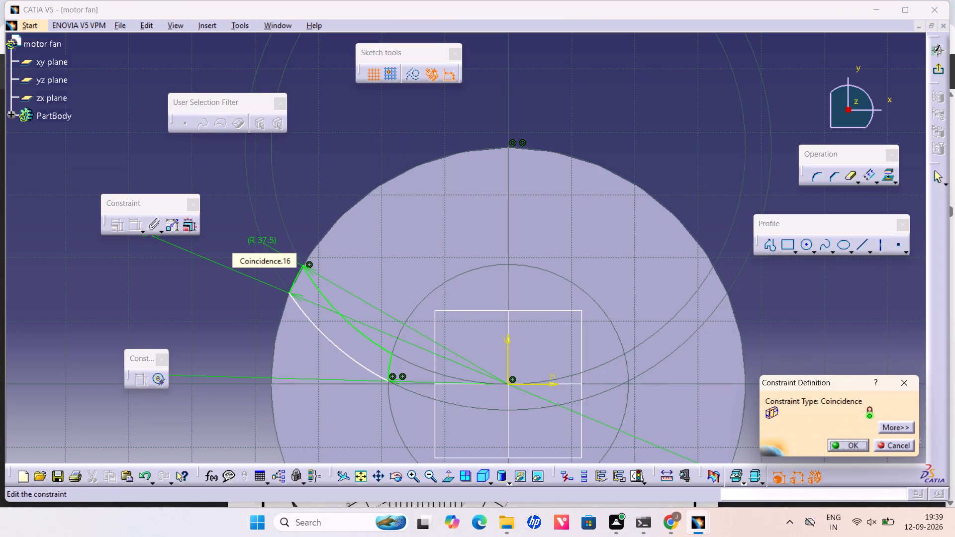
pyautogui.press('Escape')
pyautogui.press('Escape')
pyautogui.press('Escape')
pyautogui.press('Escape')
pyautogui.press('Escape')
pyautogui.press('Escape')
pyautogui.press('Escape')
pyautogui.press('Escape')
pyautogui.press('Escape')
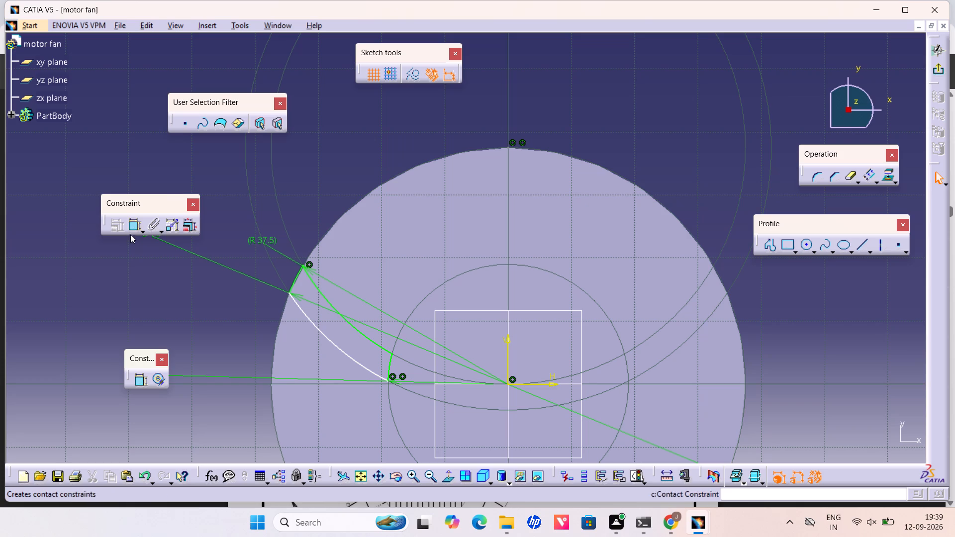
# Dimension the gap between the two long blade arcs and set it to 3.72 mm.
pyautogui.doubleClick(131, 232)
pyautogui.click(333, 345)
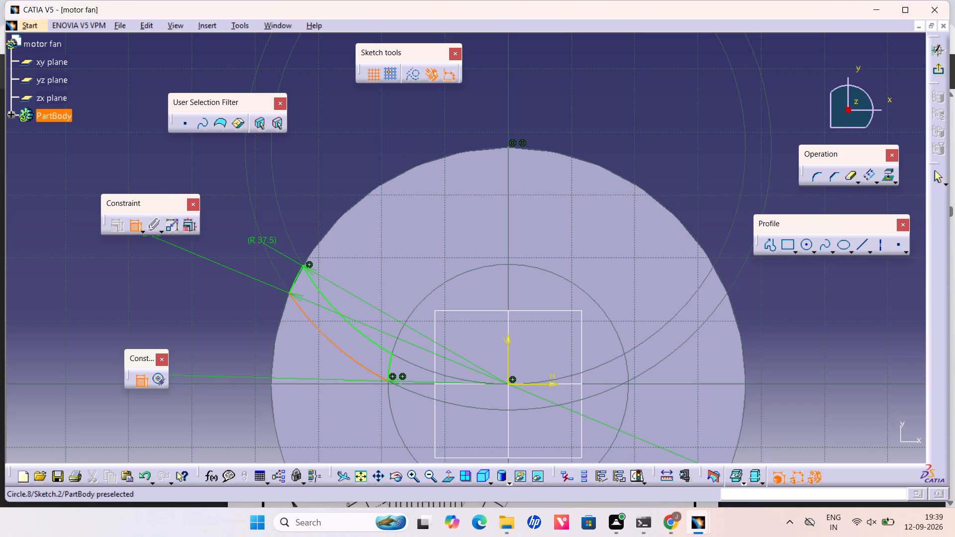
pyautogui.click(353, 326)
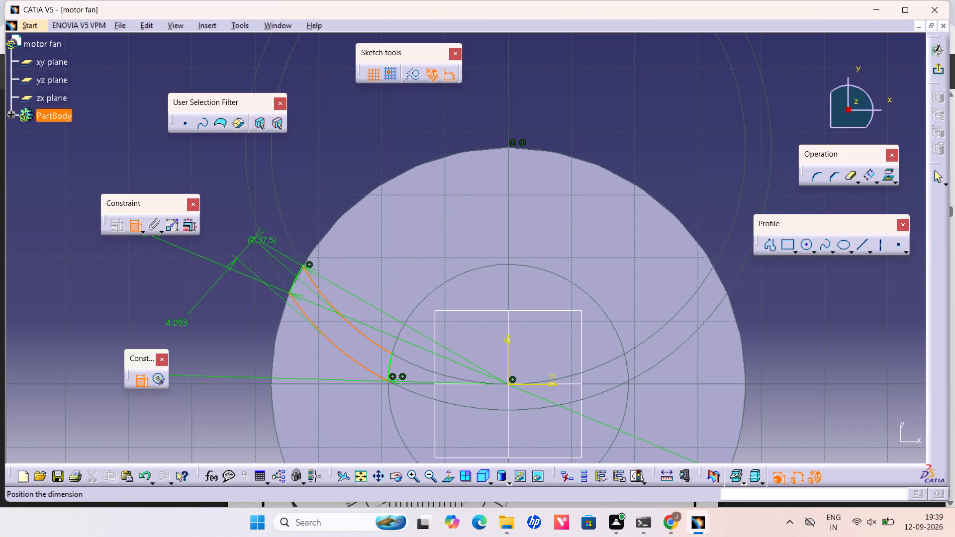
pyautogui.click(177, 326)
pyautogui.doubleClick(176, 322)
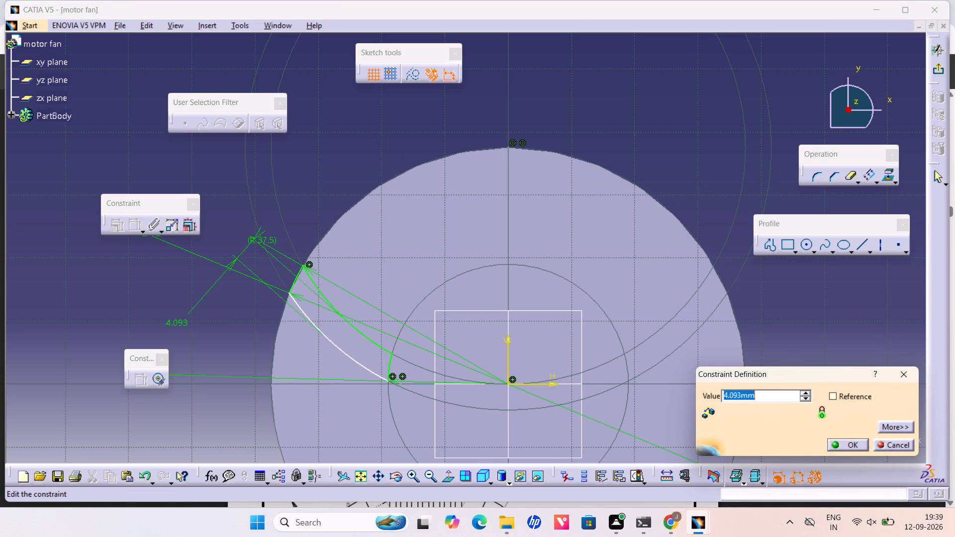
pyautogui.write('3.72')
pyautogui.press('Return')
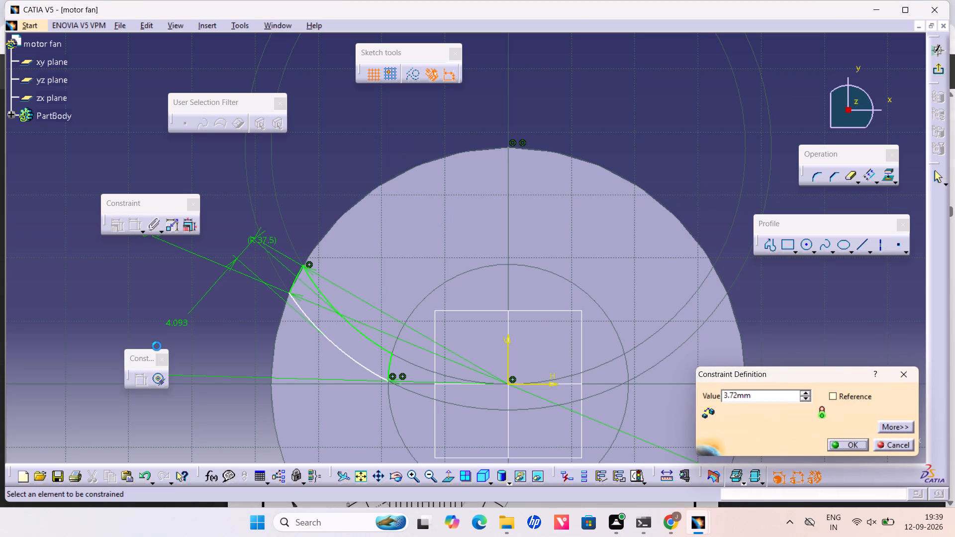
pyautogui.press('Escape')
pyautogui.press('Escape')
pyautogui.press('Escape')
pyautogui.press('Escape')
pyautogui.press('Escape')
pyautogui.press('Escape')
pyautogui.press('Escape')
pyautogui.press('Escape')
pyautogui.press('Escape')
pyautogui.press('Escape')
pyautogui.press('Escape')
pyautogui.press('Escape')
pyautogui.press('Escape')
pyautogui.press('Escape')
pyautogui.press('Escape')
pyautogui.press('Escape')
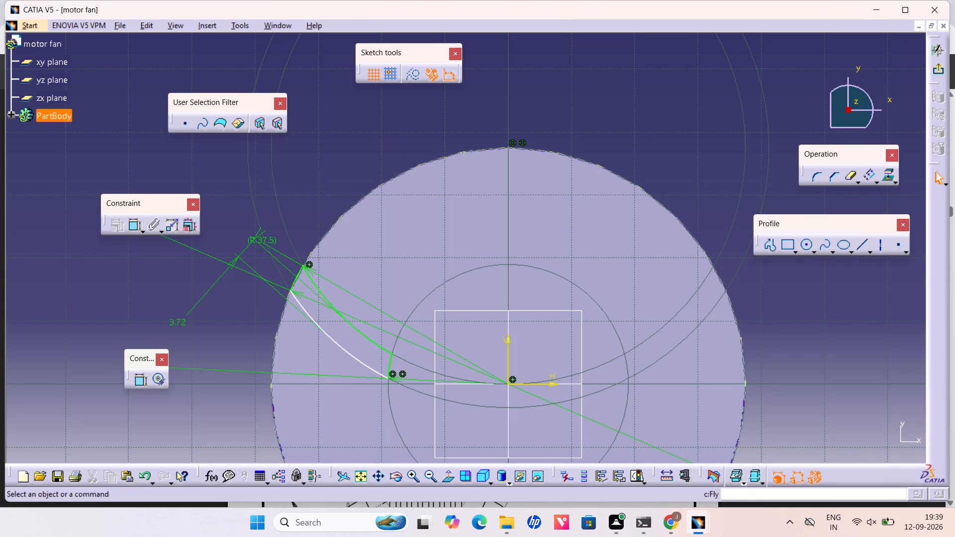
# Add a distance constraint between the sketch origin and the lower blade arc.
pyautogui.doubleClick(133, 223)
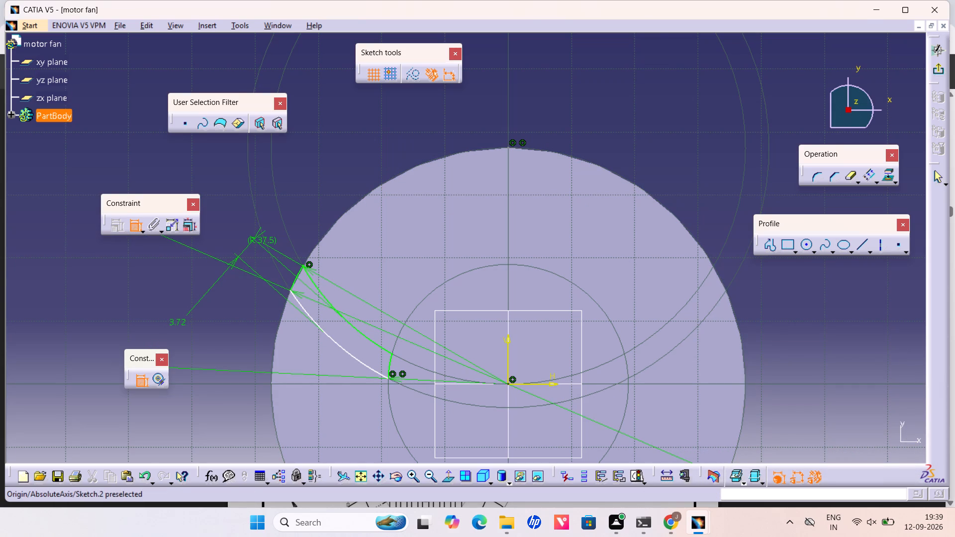
pyautogui.click(510, 382)
pyautogui.click(345, 350)
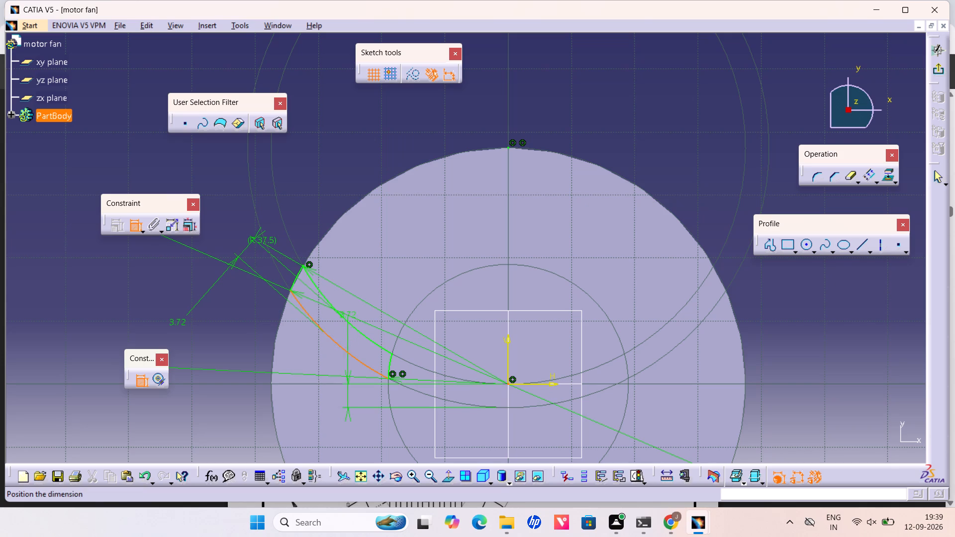
pyautogui.click(227, 344)
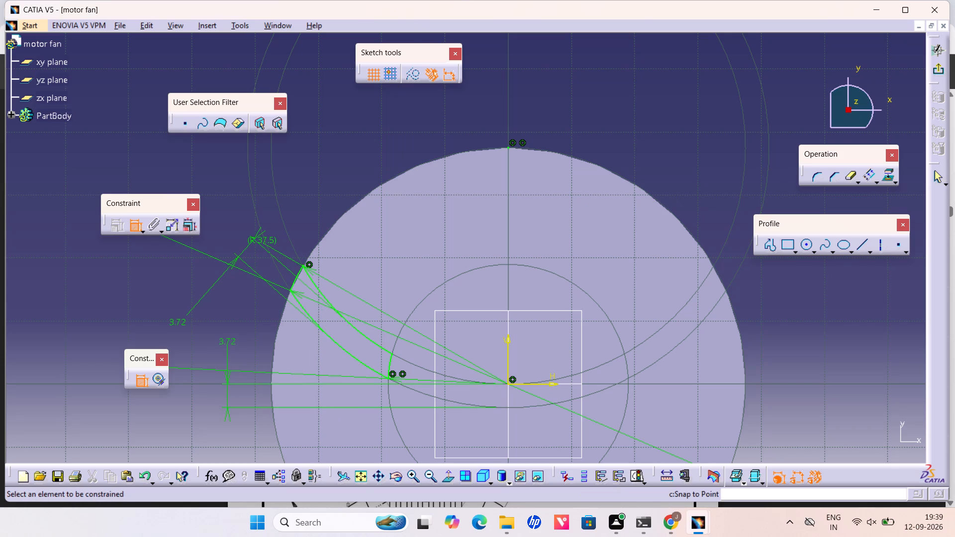
pyautogui.press('Escape')
pyautogui.press('Escape')
pyautogui.press('Escape')
pyautogui.press('Escape')
pyautogui.press('Escape')
pyautogui.press('Escape')
pyautogui.press('Escape')
pyautogui.press('Escape')
pyautogui.press('Escape')
# Check the blade sketch's solving status and review the constraint status of every element in the Sketch Analysis diagnostic.
pyautogui.click(636, 478)
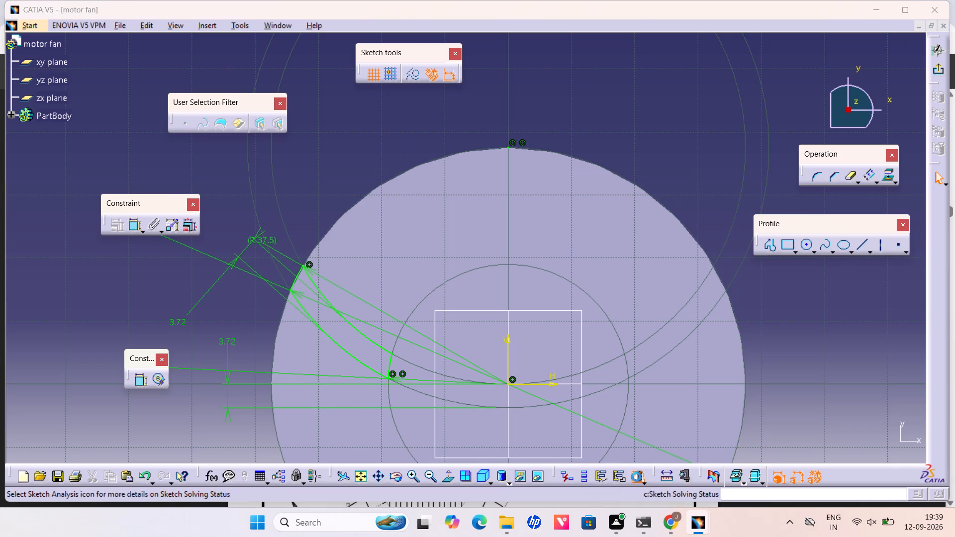
pyautogui.click(812, 314)
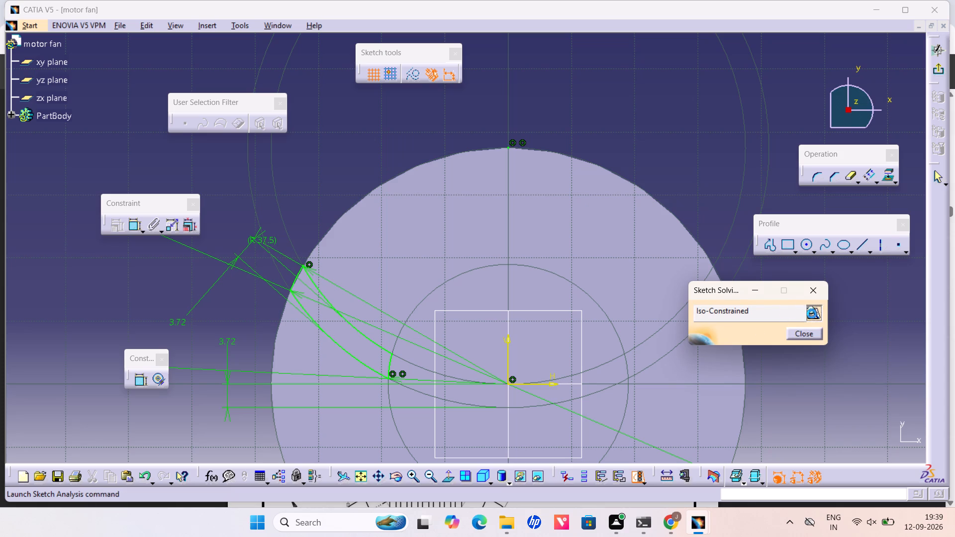
pyautogui.scroll(-3, 255, 206)
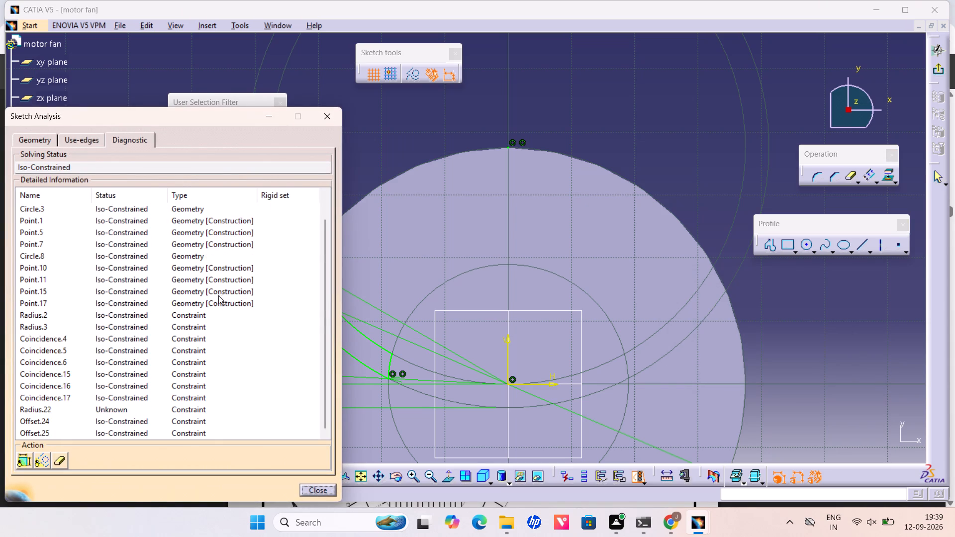
pyautogui.scroll(-5, 215, 302)
pyautogui.scroll(3, 201, 323)
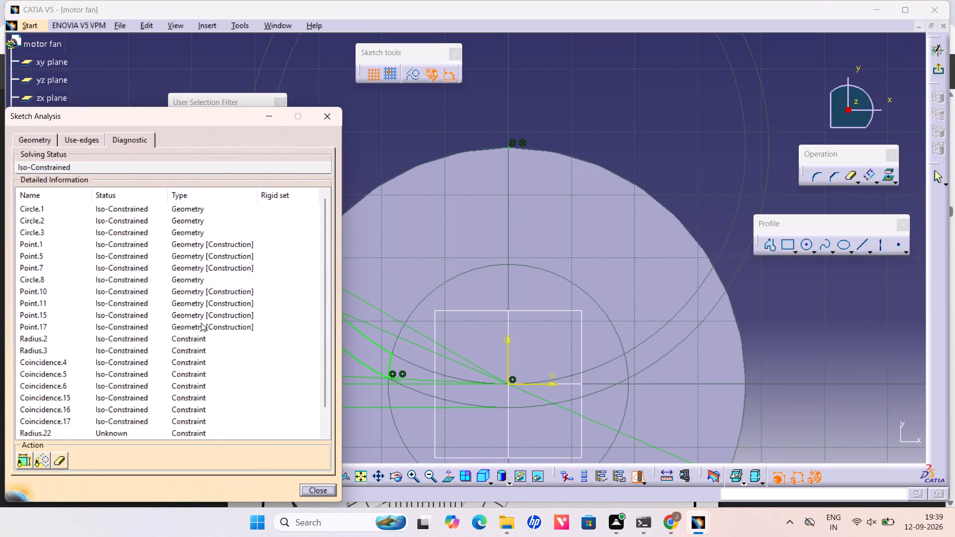
pyautogui.scroll(3, 201, 323)
pyautogui.scroll(-3, 201, 323)
pyautogui.click(90, 132)
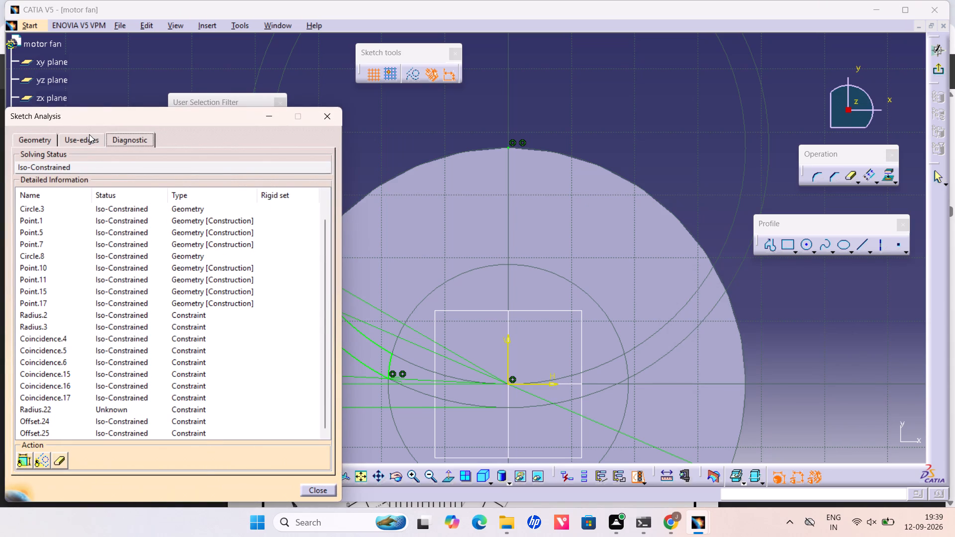
pyautogui.click(88, 139)
pyautogui.click(125, 140)
pyautogui.scroll(-7, 167, 260)
pyautogui.scroll(3, 171, 259)
pyautogui.click(276, 119)
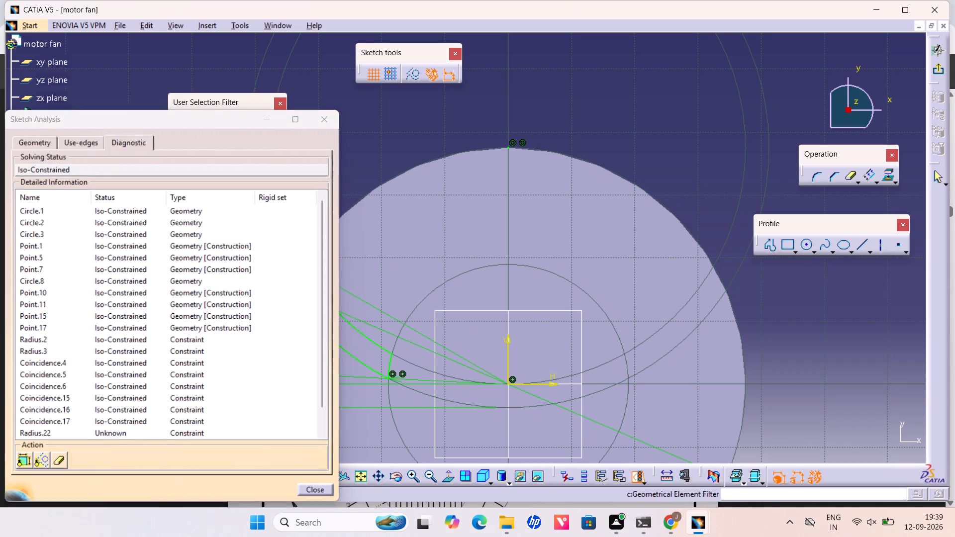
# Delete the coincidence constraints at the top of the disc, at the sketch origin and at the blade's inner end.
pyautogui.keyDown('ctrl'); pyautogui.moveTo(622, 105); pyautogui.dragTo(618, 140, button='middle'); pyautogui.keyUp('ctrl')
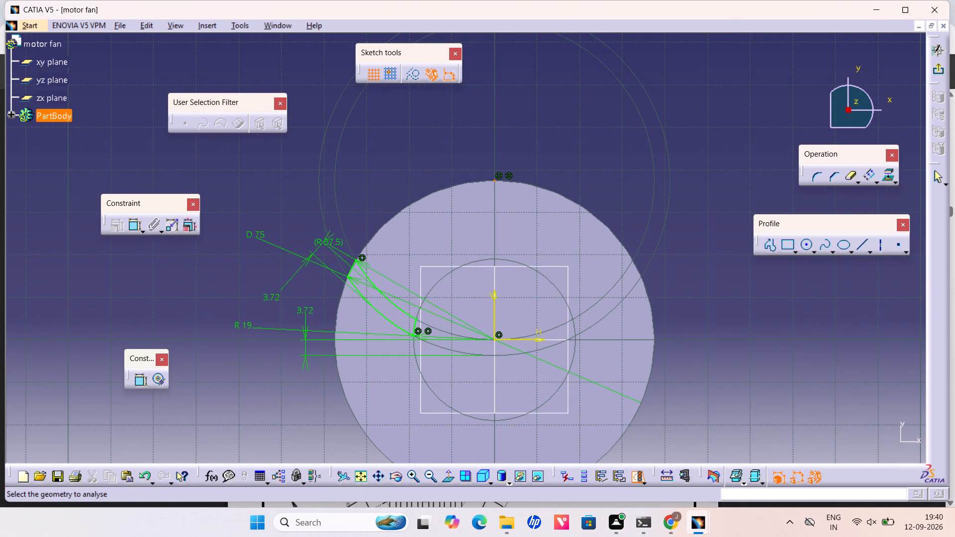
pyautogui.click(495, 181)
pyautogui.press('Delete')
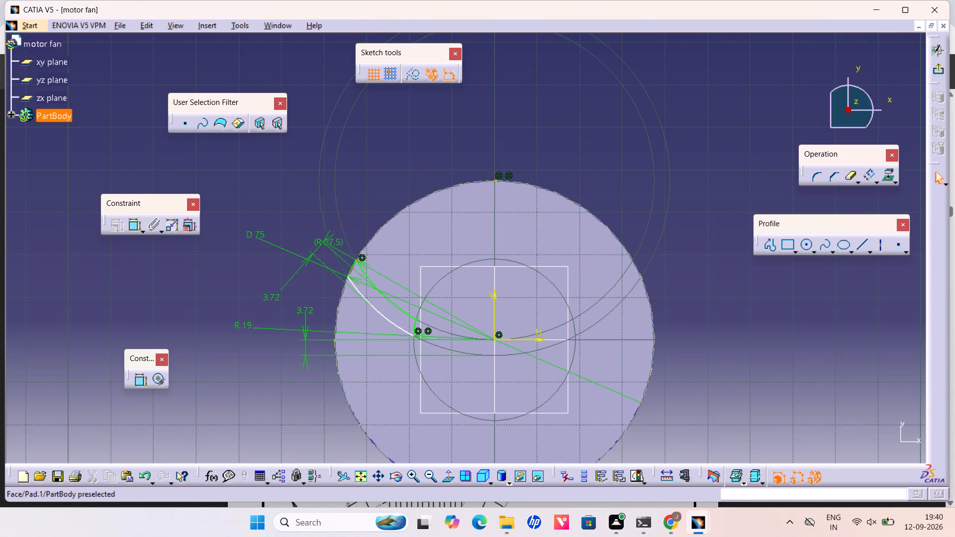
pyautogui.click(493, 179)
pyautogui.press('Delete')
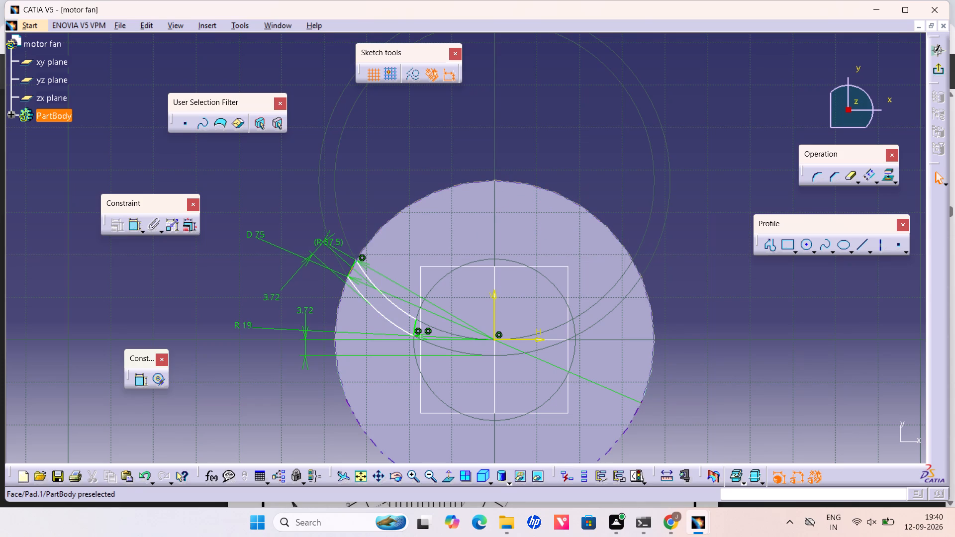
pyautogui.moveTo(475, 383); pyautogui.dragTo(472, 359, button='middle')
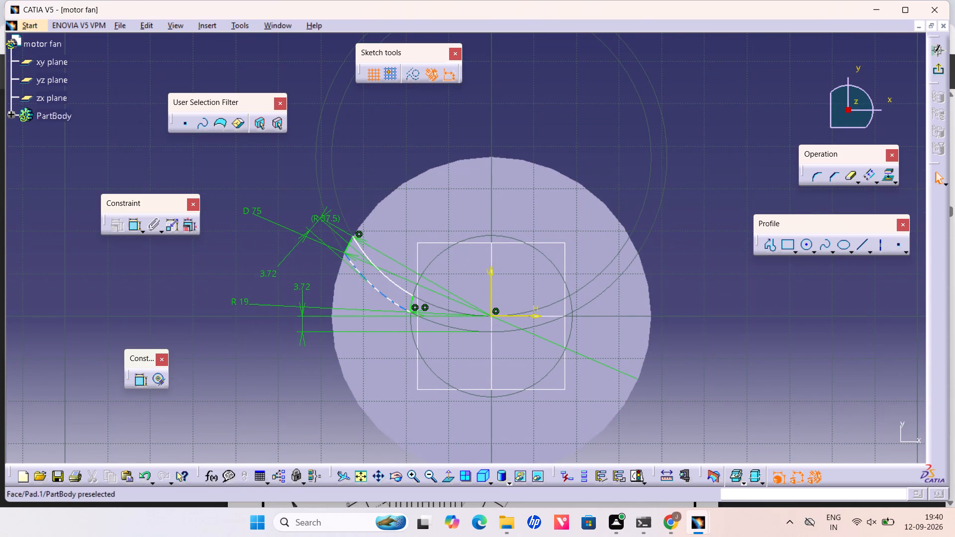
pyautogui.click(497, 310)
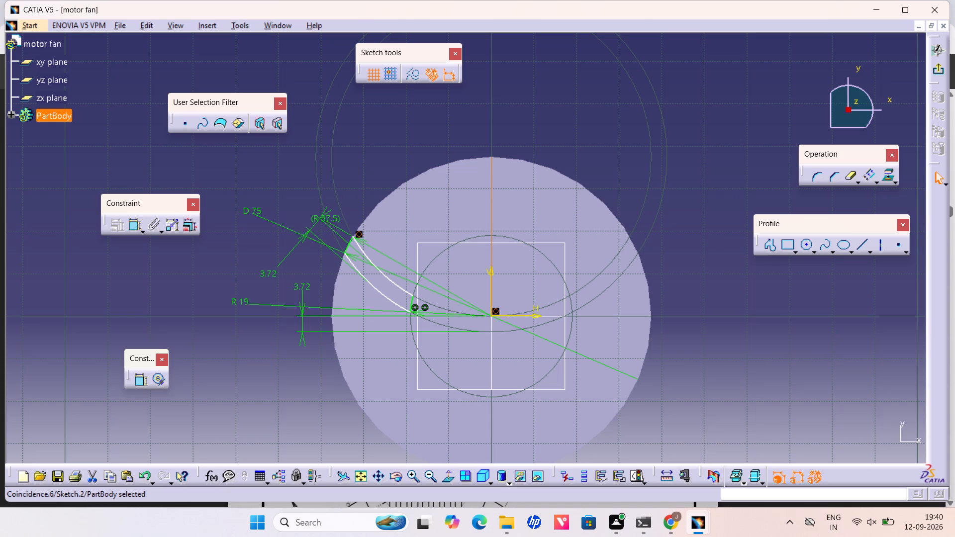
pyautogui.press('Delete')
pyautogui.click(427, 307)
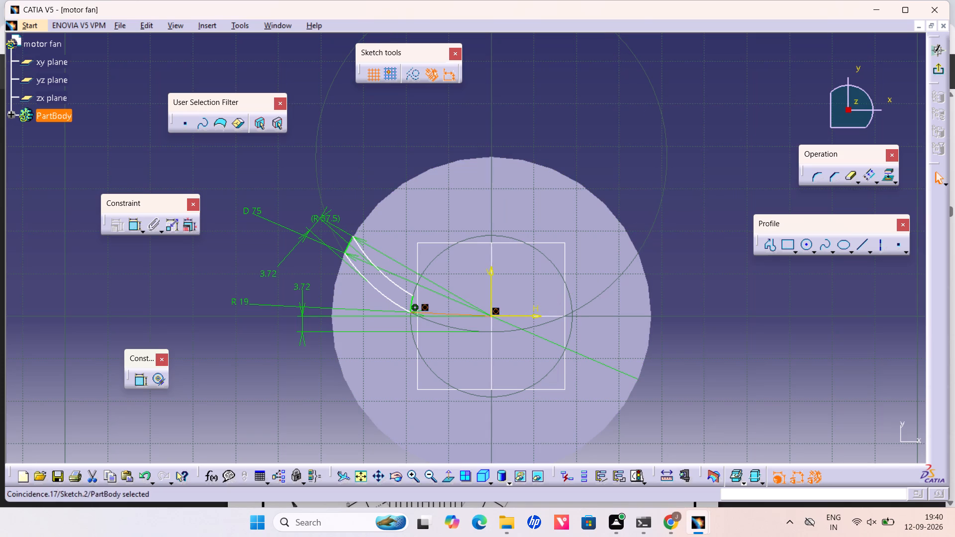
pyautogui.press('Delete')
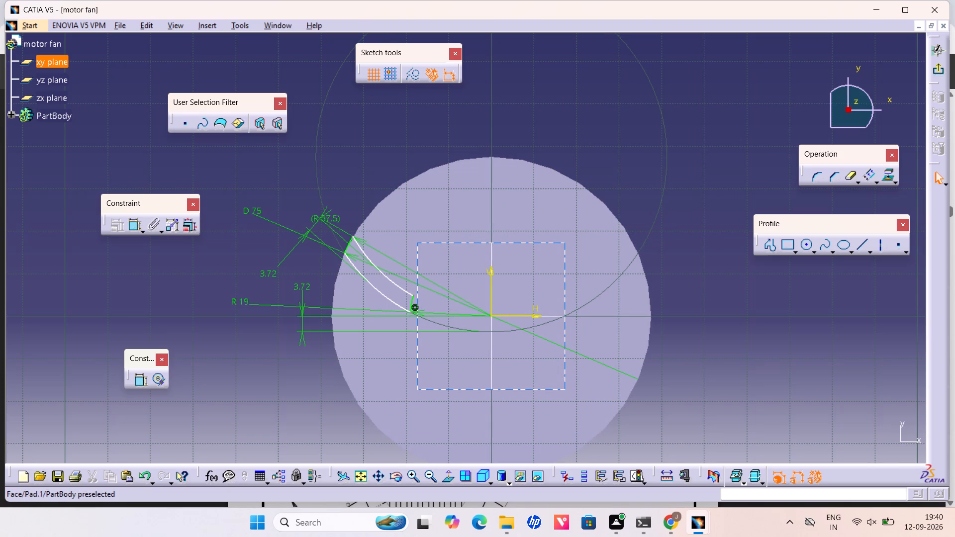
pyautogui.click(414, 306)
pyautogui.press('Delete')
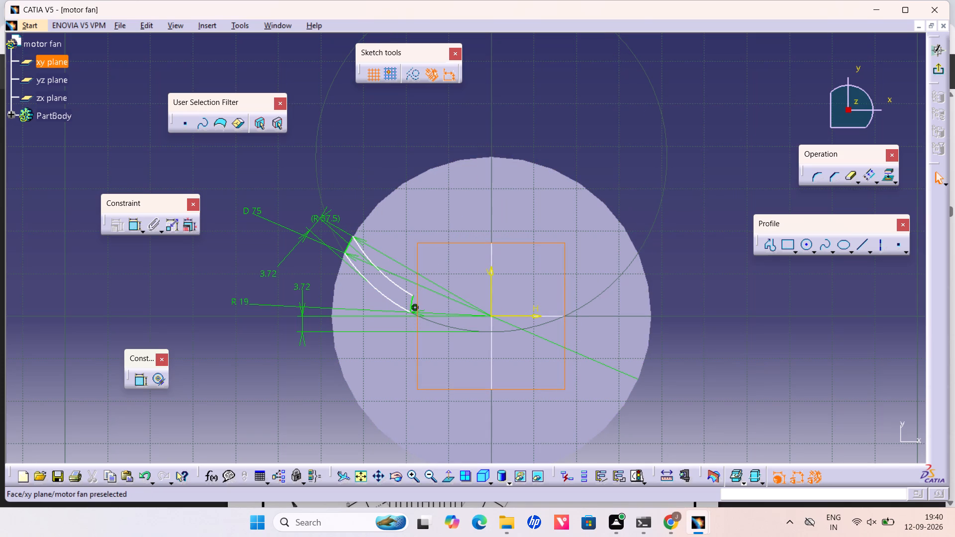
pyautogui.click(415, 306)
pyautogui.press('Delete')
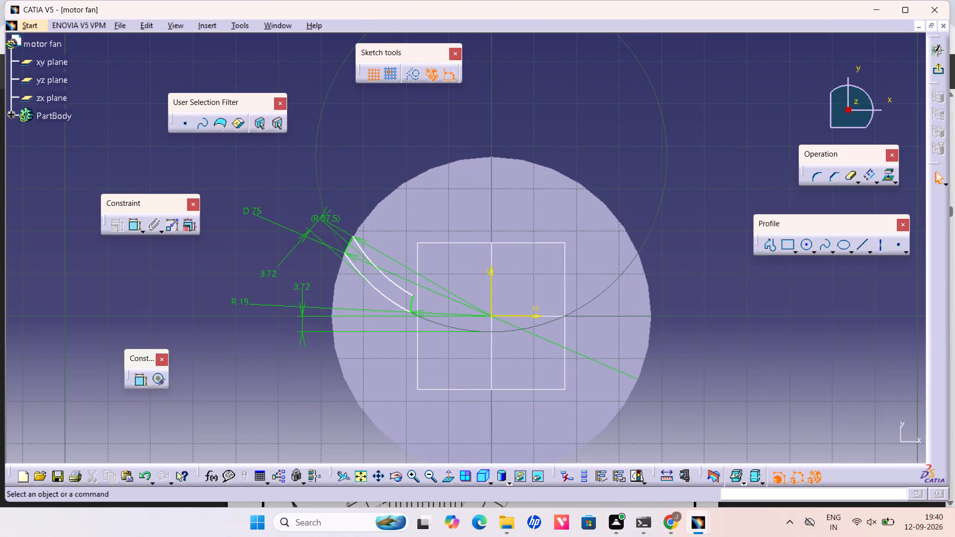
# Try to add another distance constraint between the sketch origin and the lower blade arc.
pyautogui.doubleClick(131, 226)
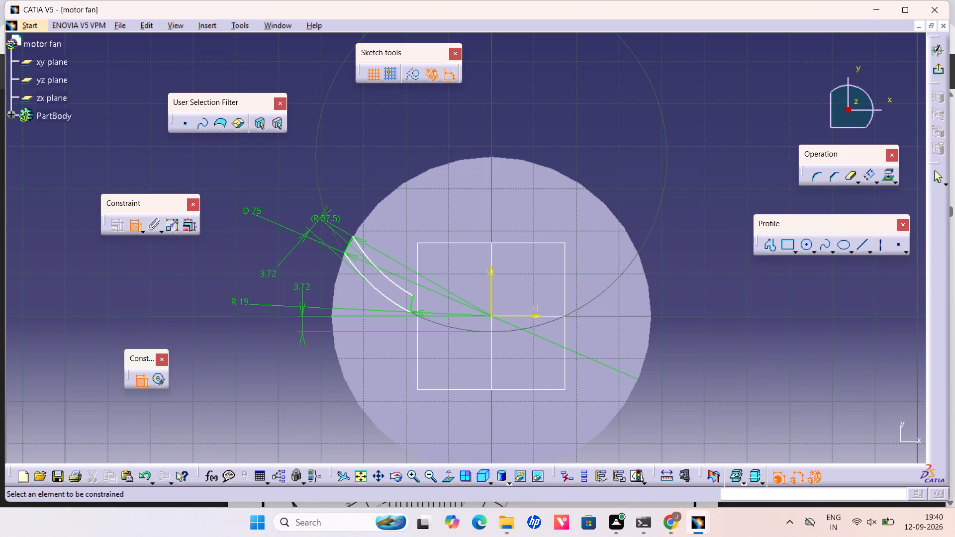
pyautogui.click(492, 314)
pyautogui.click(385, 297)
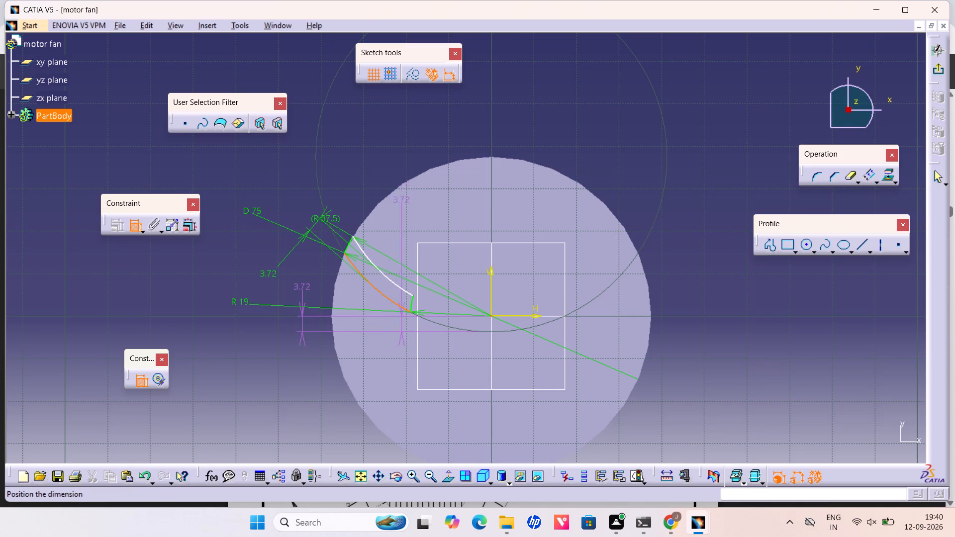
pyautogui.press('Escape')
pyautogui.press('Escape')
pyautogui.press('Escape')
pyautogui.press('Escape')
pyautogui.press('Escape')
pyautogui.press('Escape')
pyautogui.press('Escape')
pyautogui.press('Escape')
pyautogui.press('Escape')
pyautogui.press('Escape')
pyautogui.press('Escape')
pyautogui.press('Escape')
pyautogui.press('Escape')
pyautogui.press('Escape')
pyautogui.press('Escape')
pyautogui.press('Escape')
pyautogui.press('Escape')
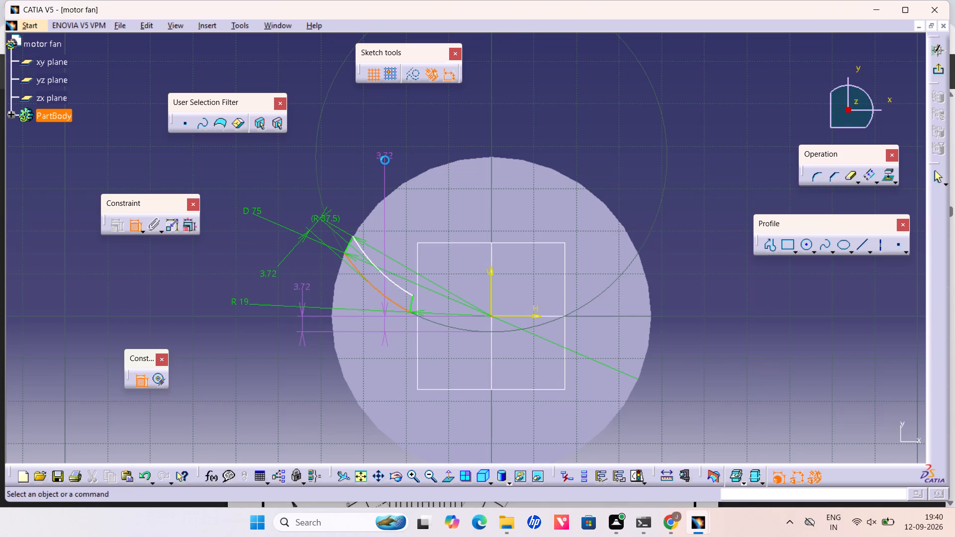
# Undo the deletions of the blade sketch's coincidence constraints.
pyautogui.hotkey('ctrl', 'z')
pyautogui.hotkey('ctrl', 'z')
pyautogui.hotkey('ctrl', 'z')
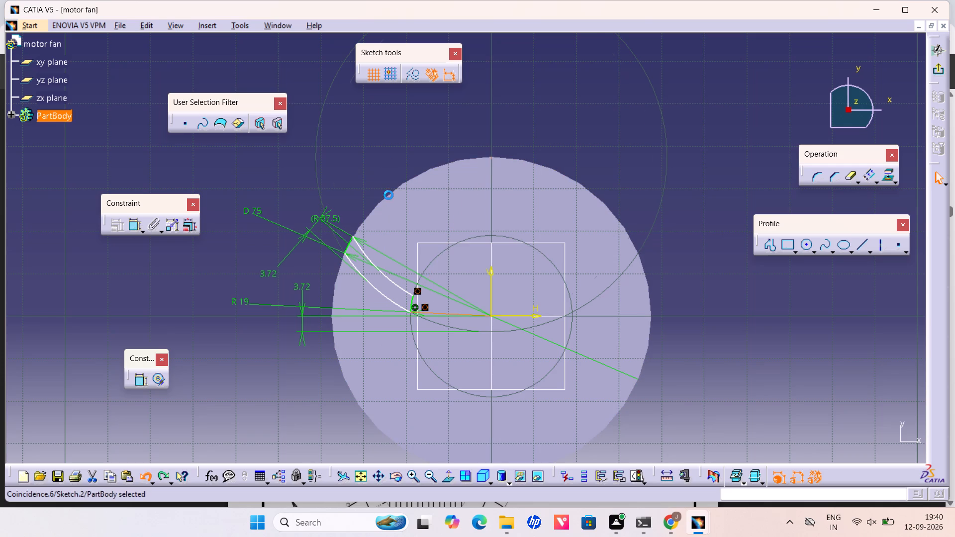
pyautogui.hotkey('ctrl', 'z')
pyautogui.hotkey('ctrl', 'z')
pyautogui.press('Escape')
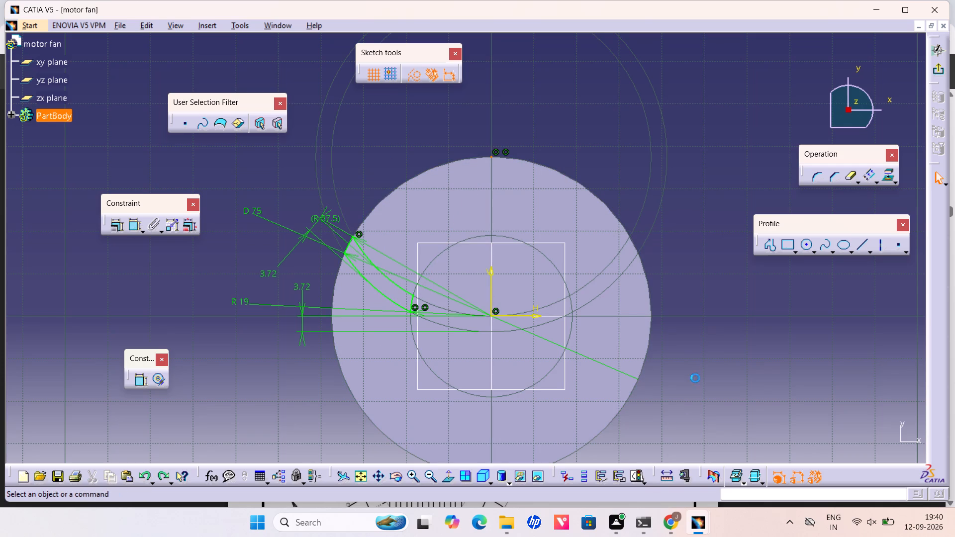
# Run Sketch Analysis again and locate the Radius.22 constraint on the blade's outer end arc in the sketch.
pyautogui.click(635, 474)
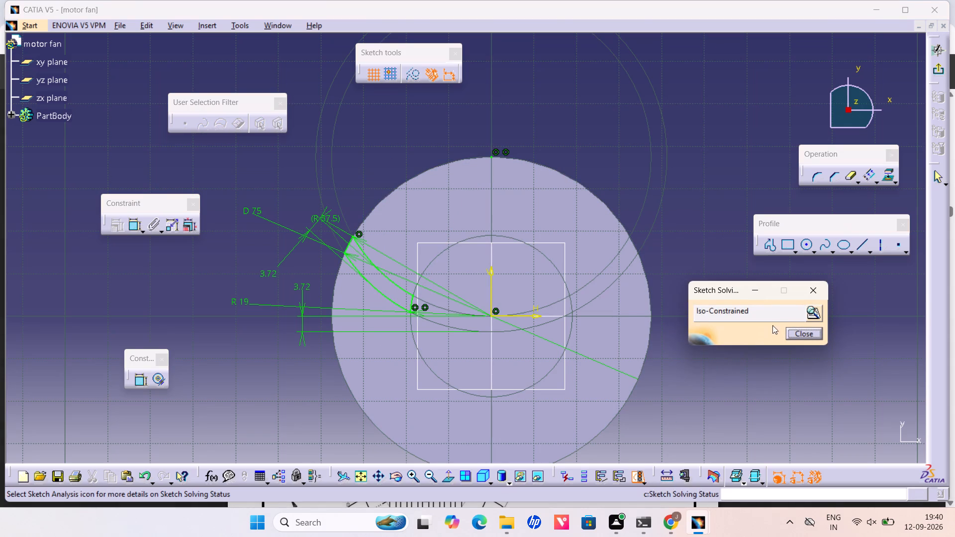
pyautogui.click(807, 314)
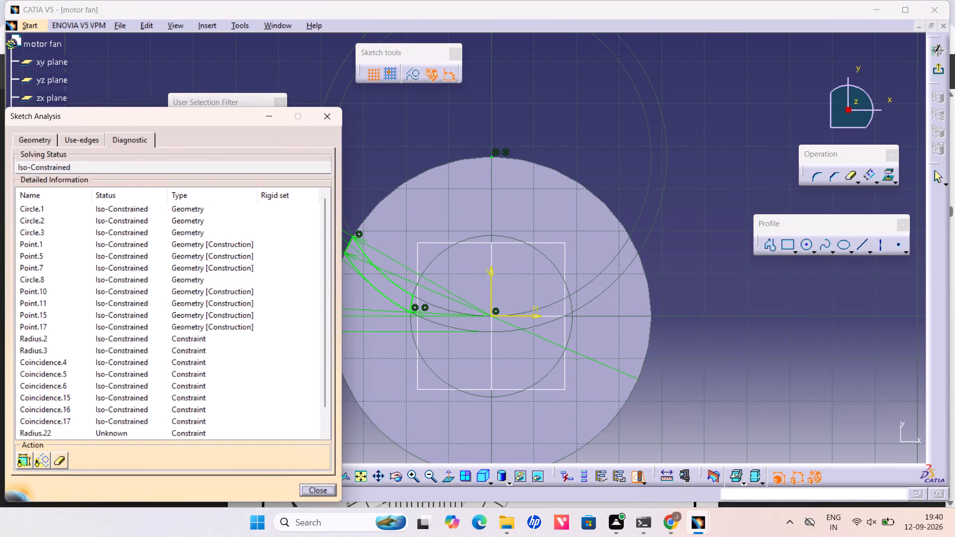
pyautogui.scroll(-8, 203, 300)
pyautogui.scroll(1, 95, 270)
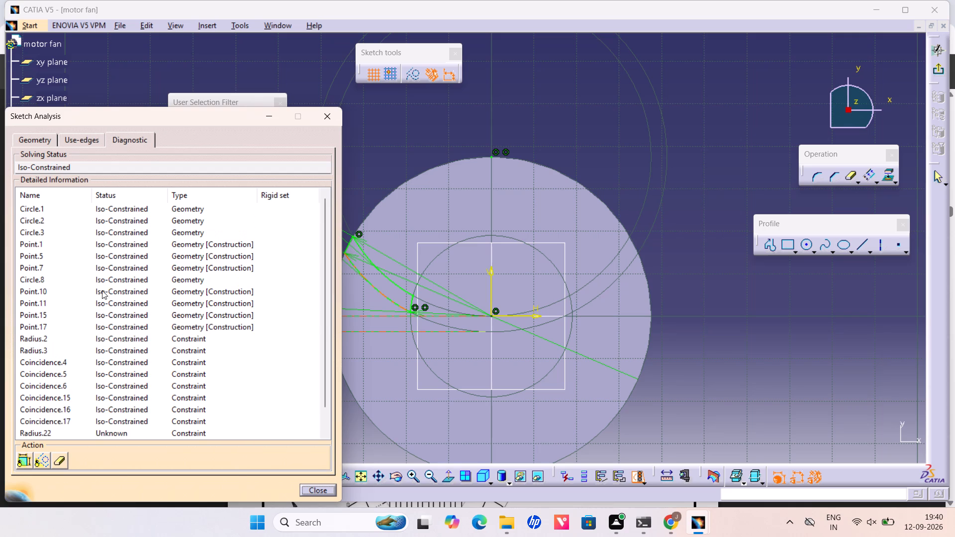
pyautogui.scroll(-5, 104, 293)
pyautogui.doubleClick(100, 408)
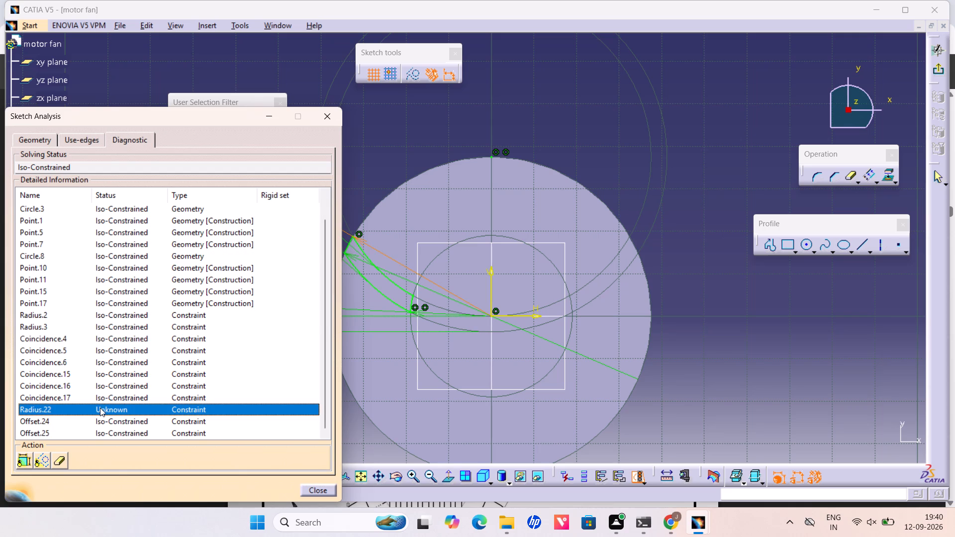
pyautogui.moveTo(684, 236); pyautogui.dragTo(760, 184, button='middle')
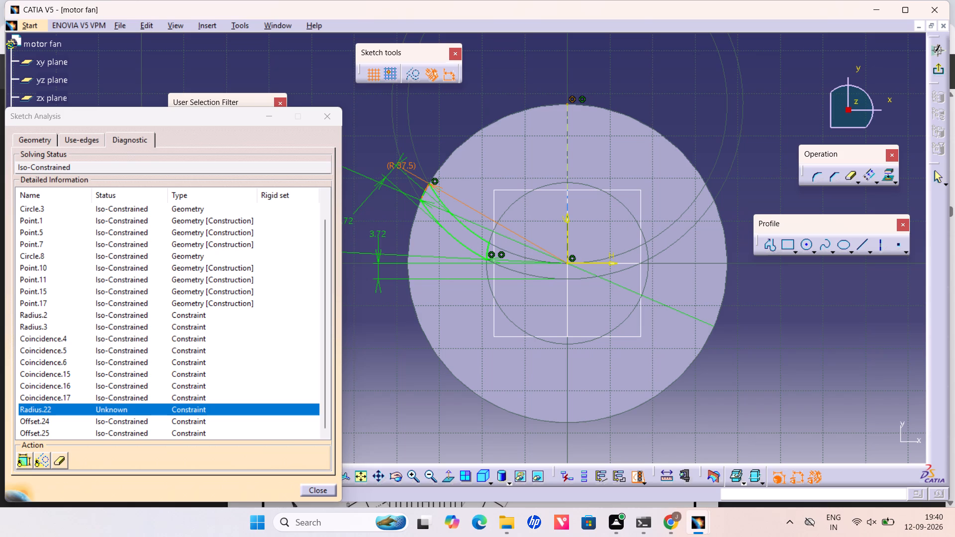
pyautogui.press('Escape')
pyautogui.click(266, 119)
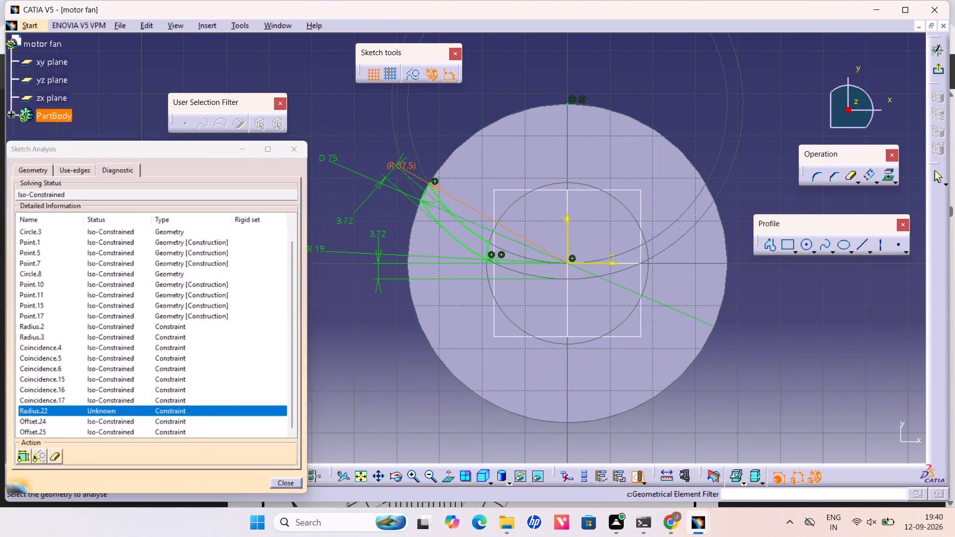
pyautogui.keyDown('ctrl'); pyautogui.moveTo(800, 379); pyautogui.dragTo(755, 305, button='middle'); pyautogui.keyUp('ctrl')
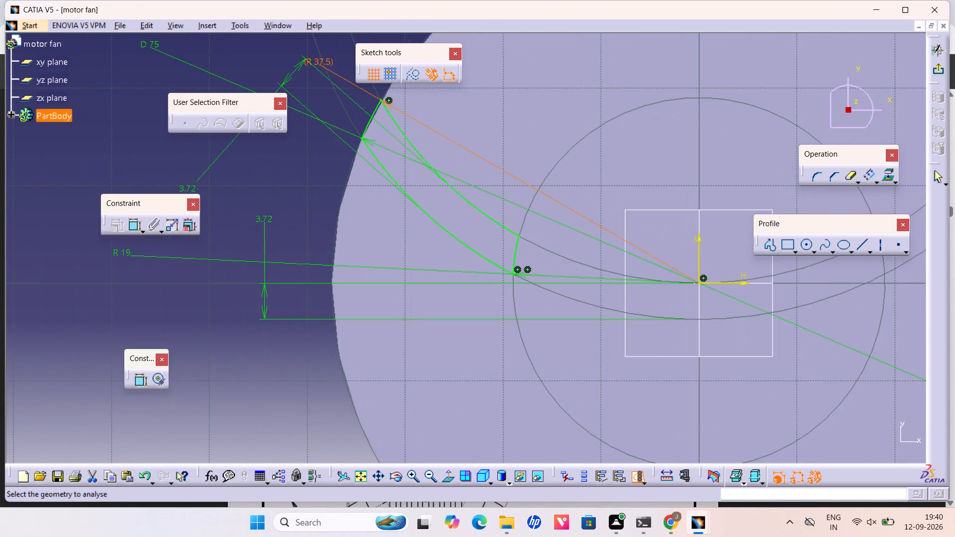
pyautogui.moveTo(546, 119); pyautogui.dragTo(554, 234, button='middle')
pyautogui.keyDown('ctrl'); pyautogui.moveTo(550, 213); pyautogui.dragTo(526, 161, button='middle'); pyautogui.keyUp('ctrl')
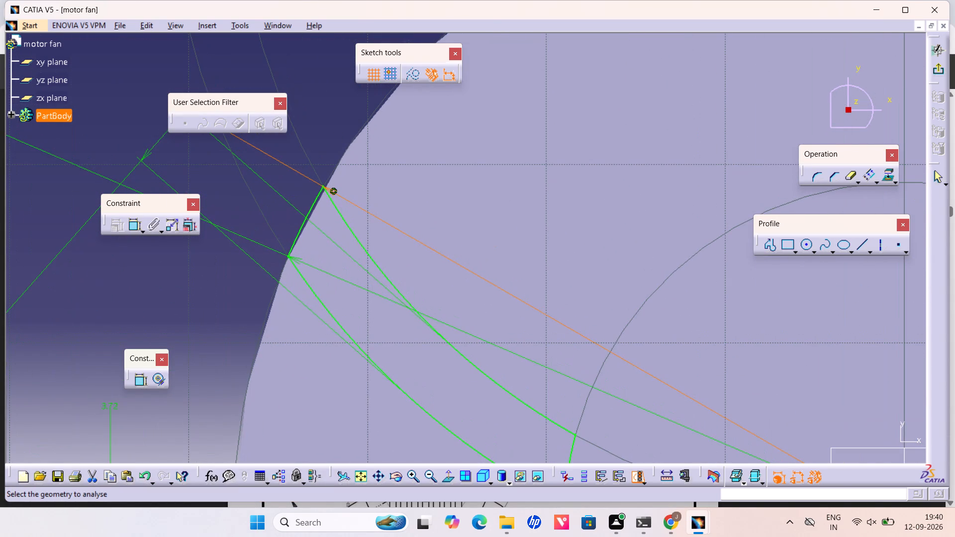
pyautogui.press('Escape')
pyautogui.press('Escape')
pyautogui.press('Escape')
pyautogui.press('Escape')
pyautogui.press('Escape')
pyautogui.press('Escape')
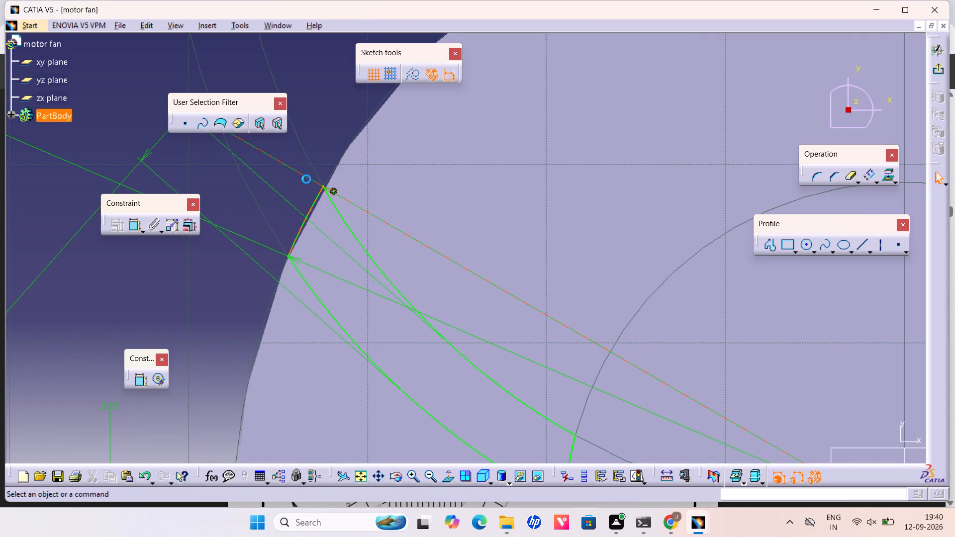
# Add a coincidence constraint between the blade's outer end arc and the disc's outer edge.
pyautogui.click(306, 177)
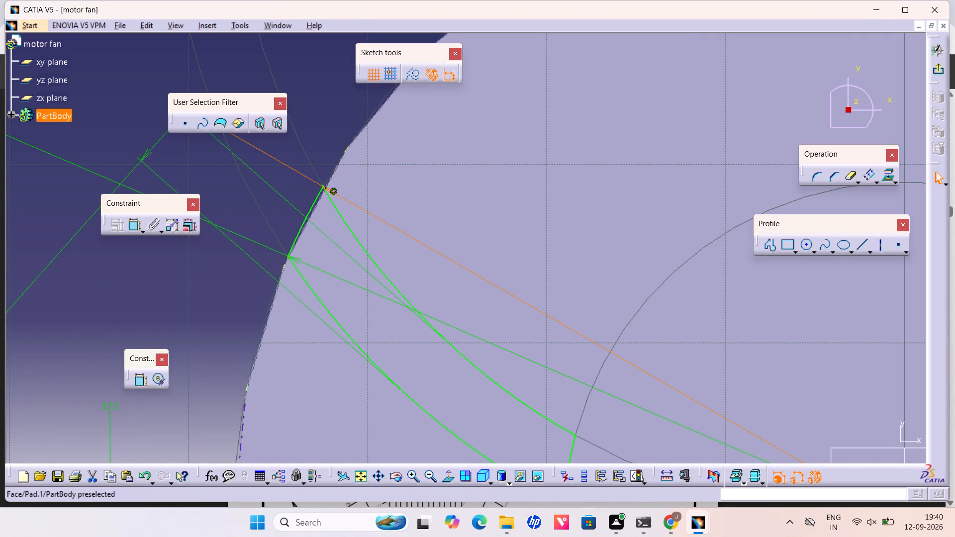
pyautogui.click(337, 162)
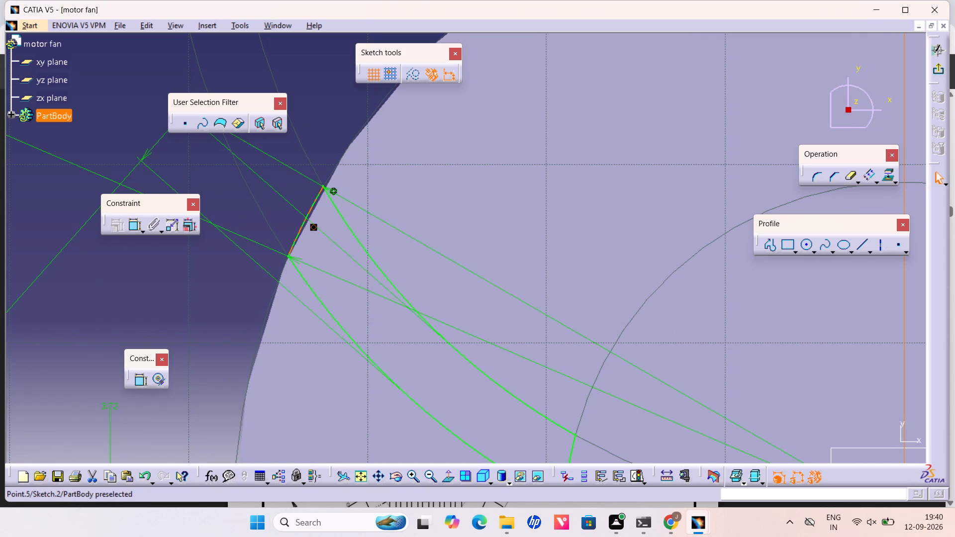
pyautogui.keyDown('ctrl'); pyautogui.click(319, 201); pyautogui.keyUp('ctrl')
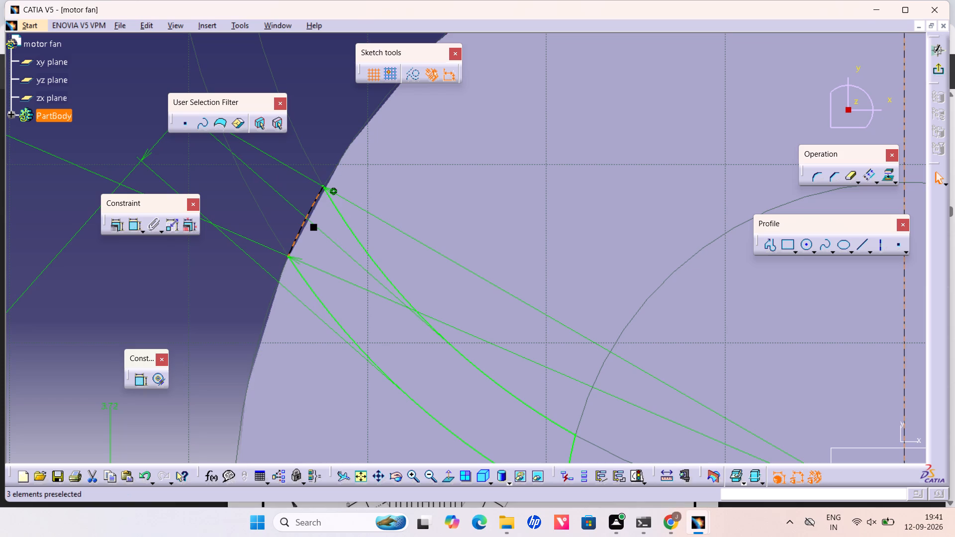
pyautogui.keyDown('ctrl'); pyautogui.click(335, 171); pyautogui.keyUp('ctrl')
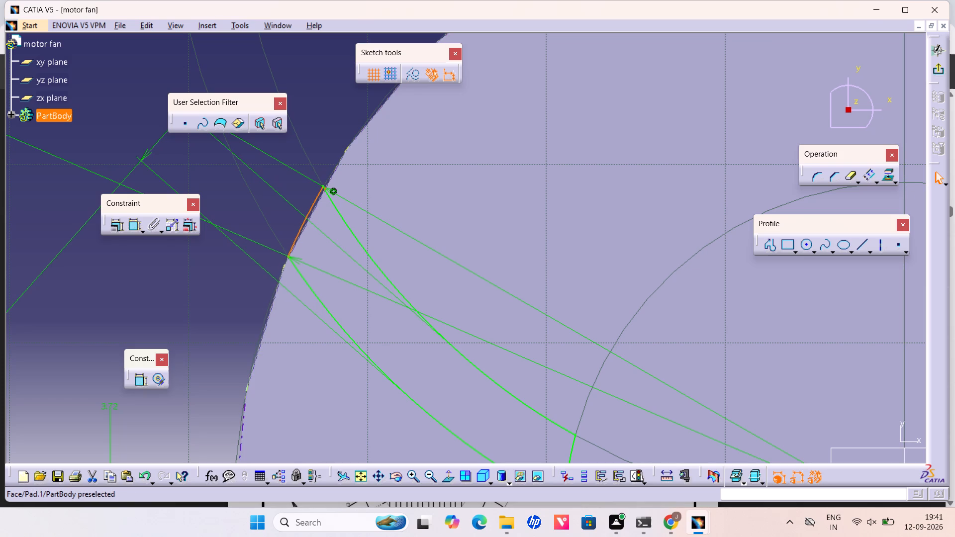
pyautogui.keyDown('ctrl'); pyautogui.click(315, 207); pyautogui.keyUp('ctrl')
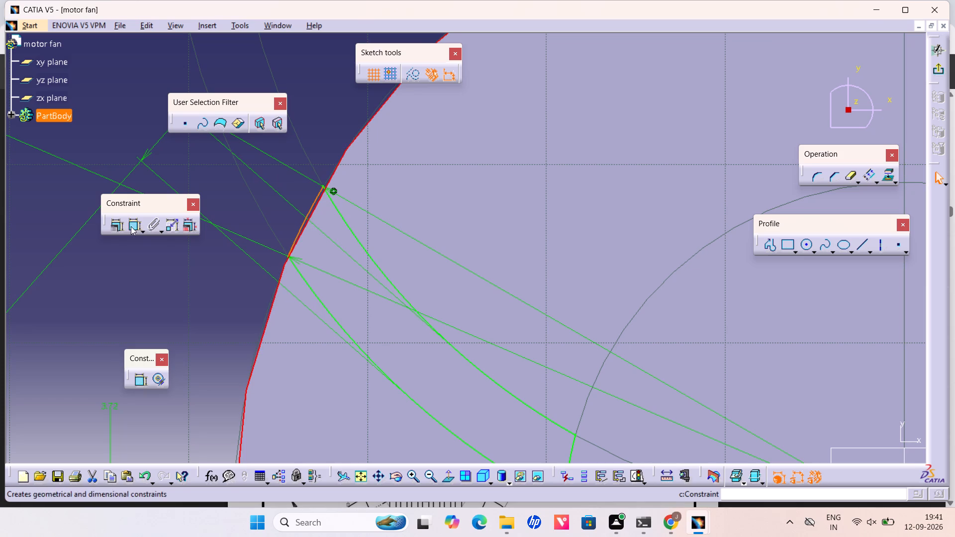
pyautogui.click(120, 224)
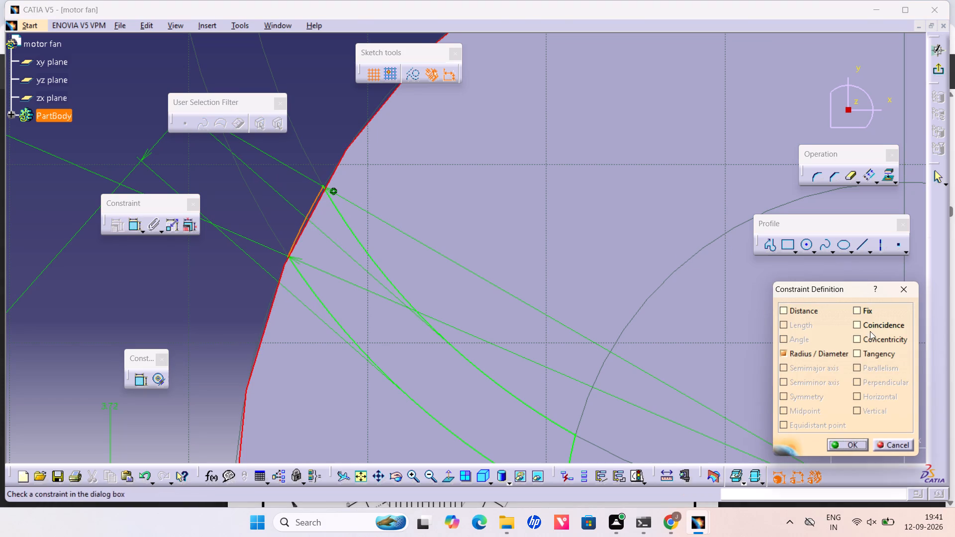
pyautogui.click(870, 325)
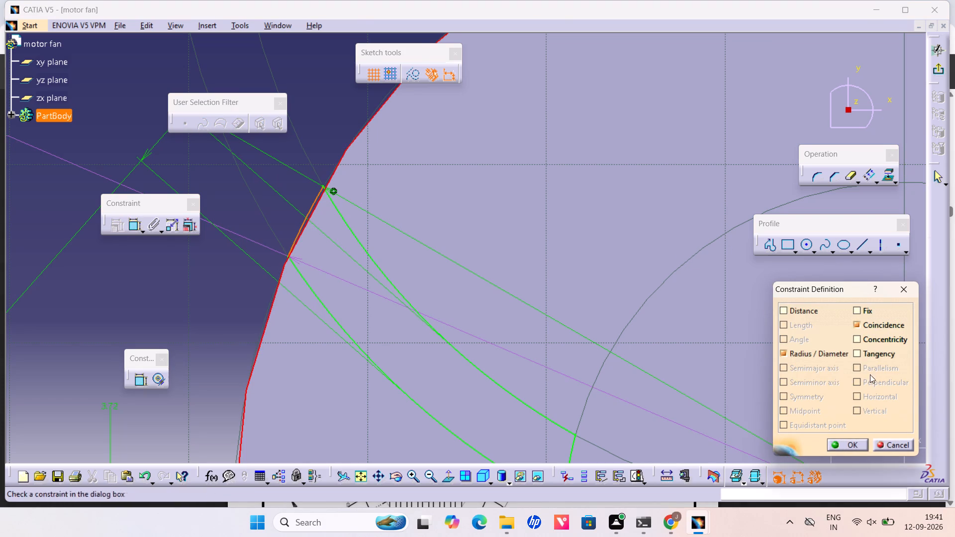
pyautogui.click(852, 446)
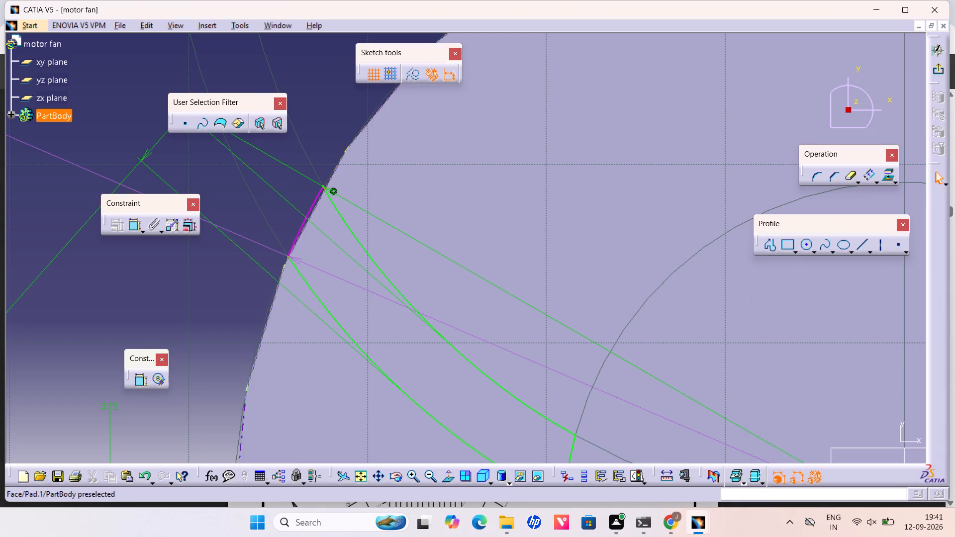
# Delete the D 75 constraint from the blade's outer end arc and exit the sketch.
pyautogui.keyDown('ctrl'); pyautogui.moveTo(321, 101); pyautogui.dragTo(322, 199, button='middle'); pyautogui.keyUp('ctrl')
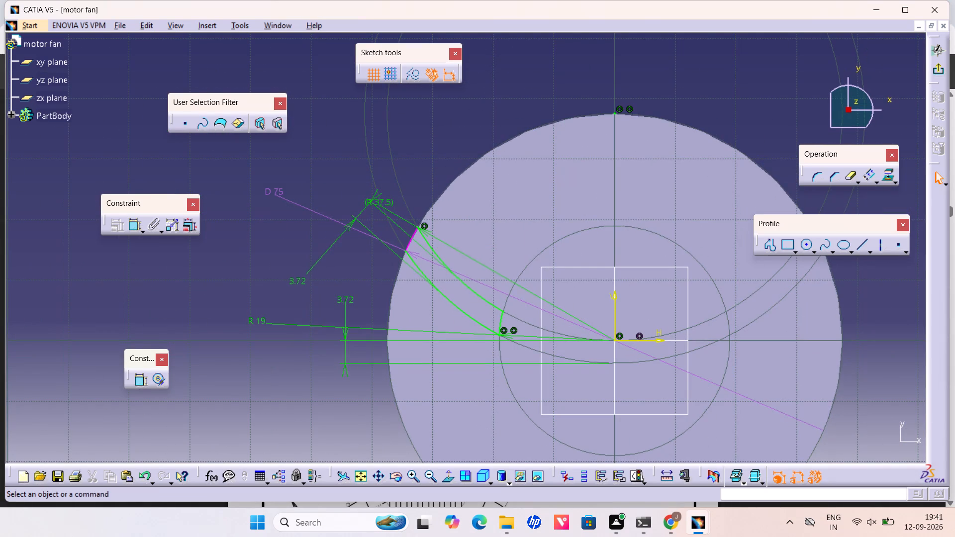
pyautogui.click(304, 207)
pyautogui.press('Delete')
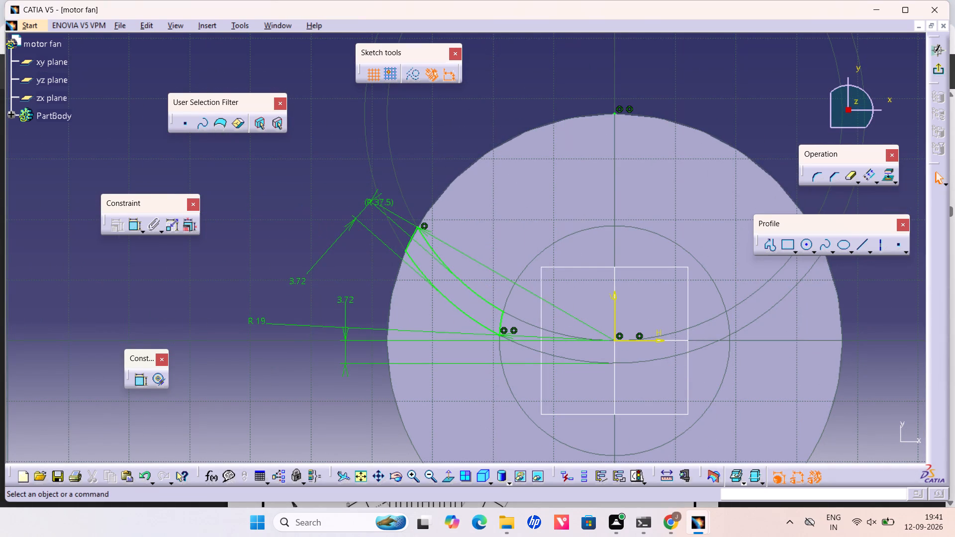
pyautogui.click(935, 70)
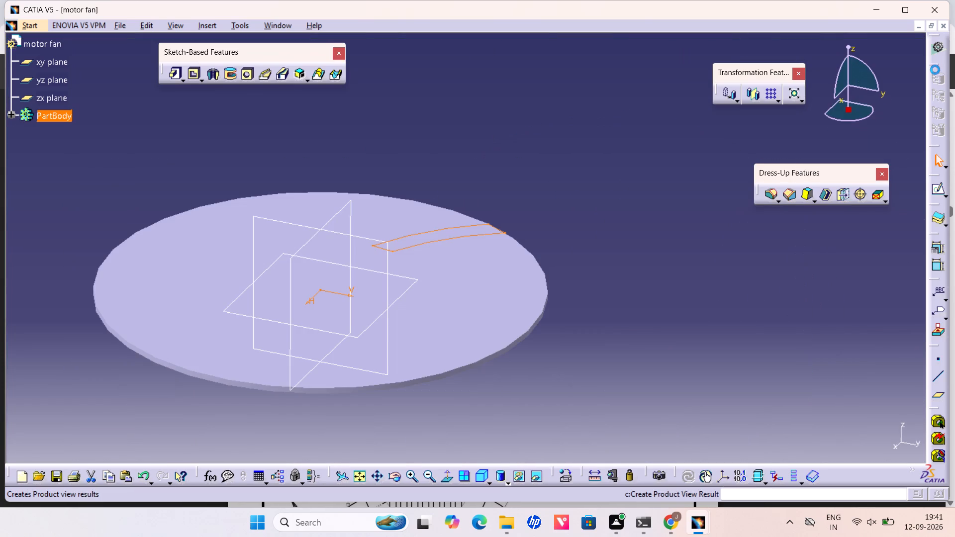
# Check the drawing for the blade height and pad the blade sketch 14 mm upward from the disc.
pyautogui.hotkey('alt', 'Tab')
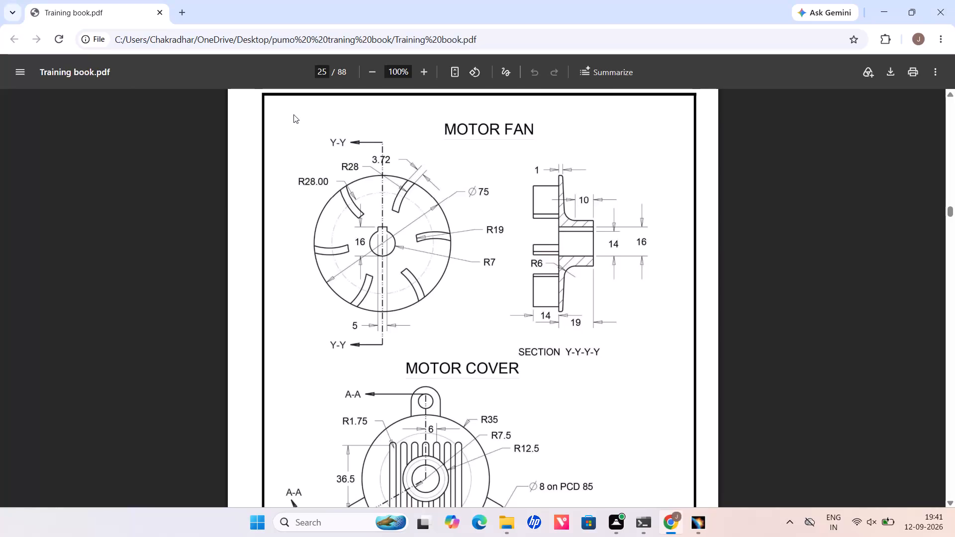
pyautogui.hotkey('alt', 'Tab')
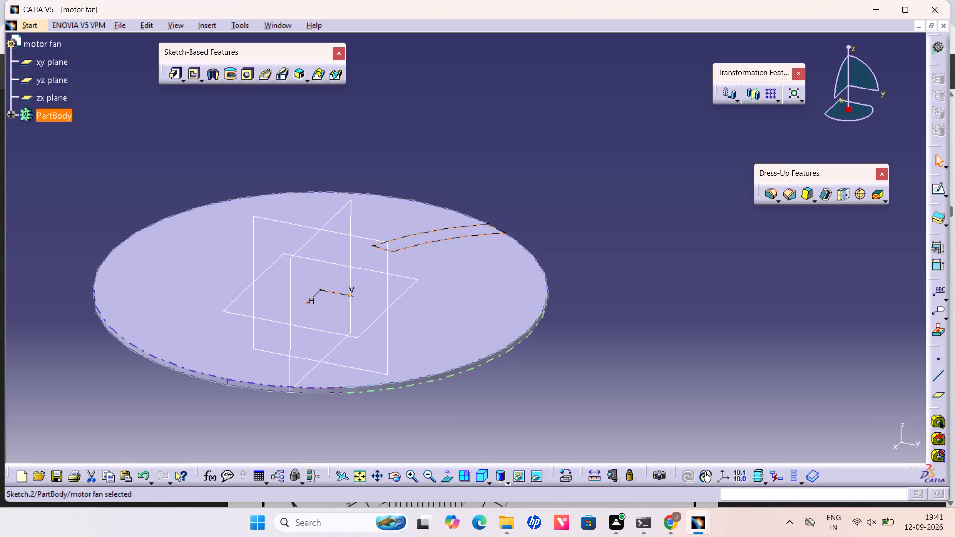
pyautogui.click(172, 73)
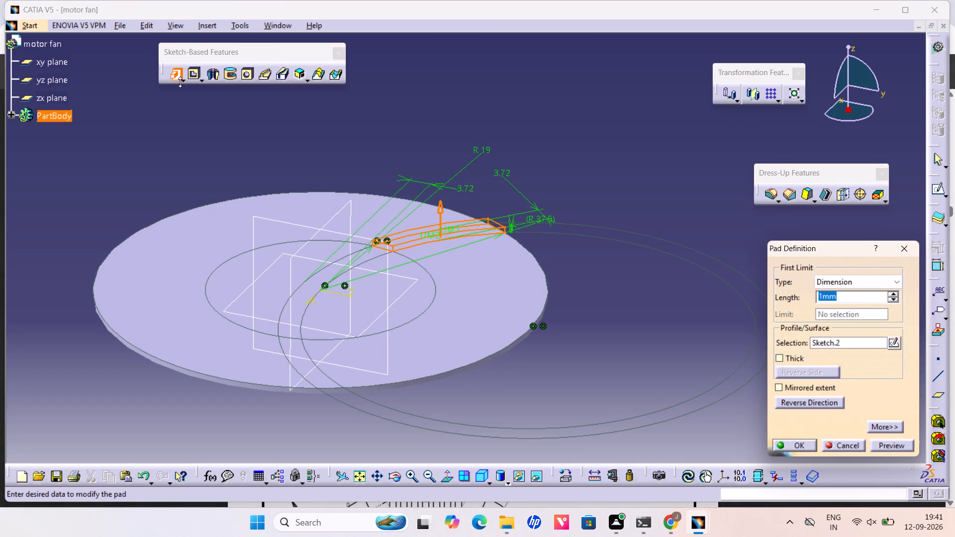
pyautogui.write('14')
pyautogui.press('Return')
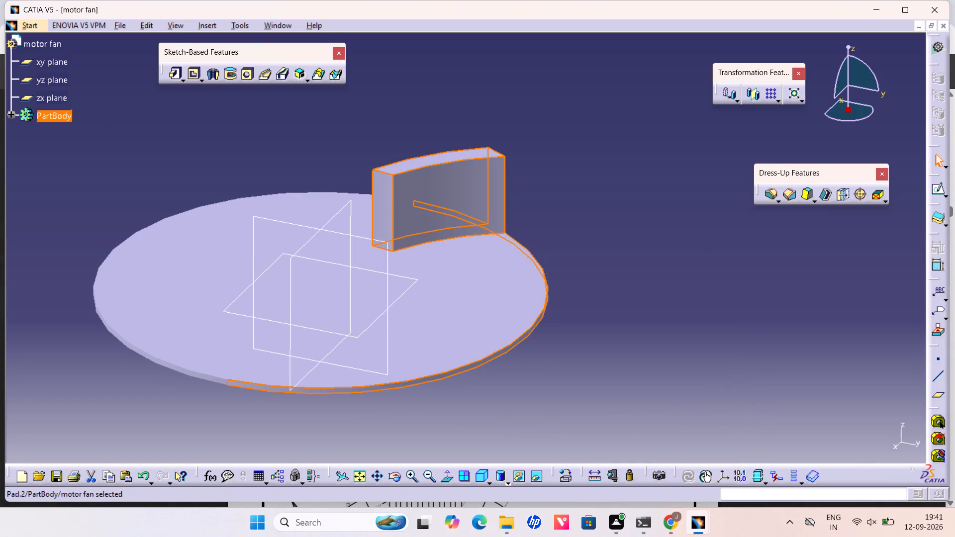
pyautogui.click(775, 369)
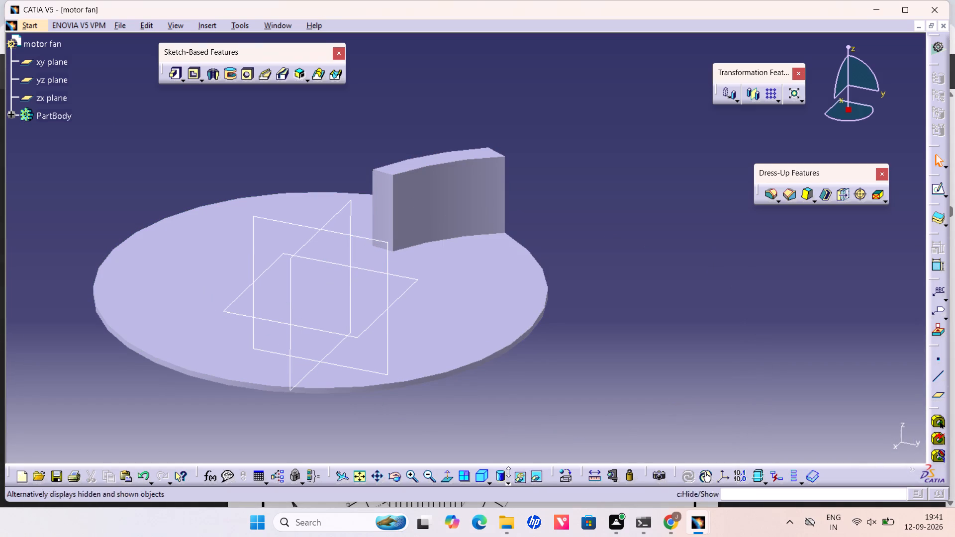
# Set up a circular pattern of the blade pad with 6 instances, using the disc's flat top face as reference element.
pyautogui.hotkey('alt', 'Tab')
pyautogui.hotkey('alt', 'Tab')
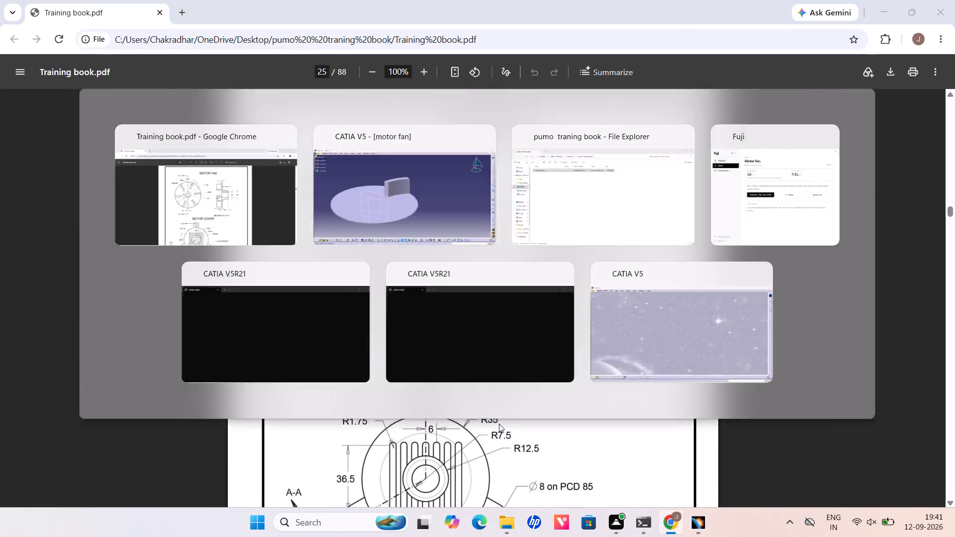
pyautogui.click(481, 476)
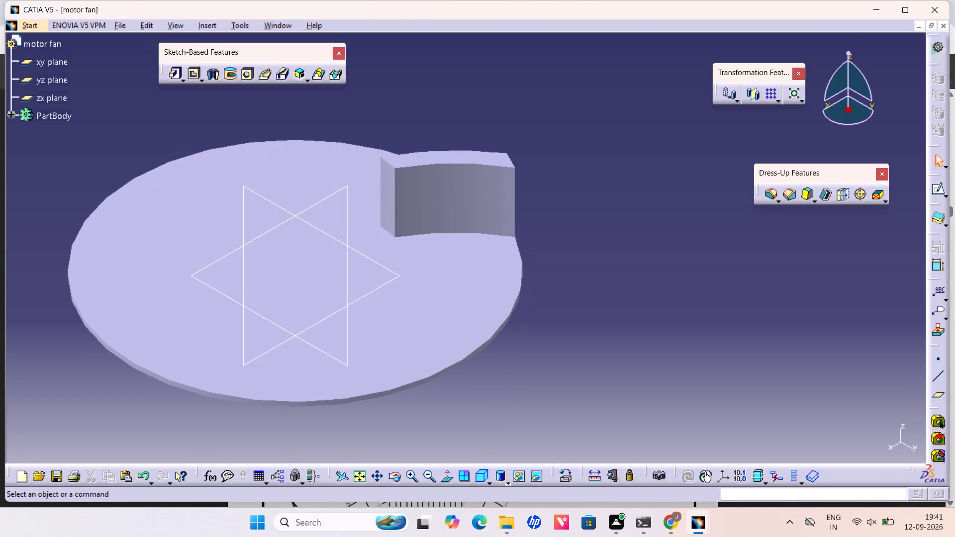
pyautogui.click(417, 159)
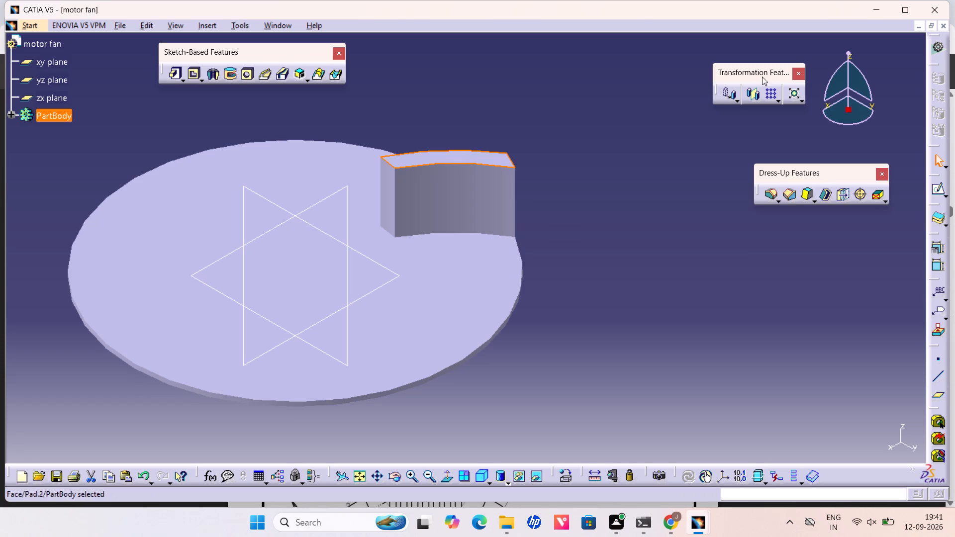
pyautogui.click(776, 98)
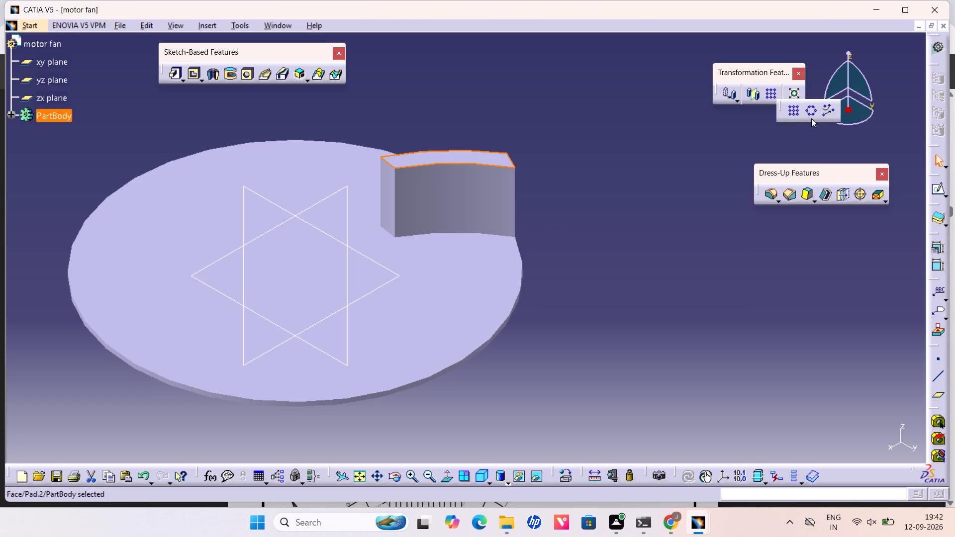
pyautogui.click(812, 109)
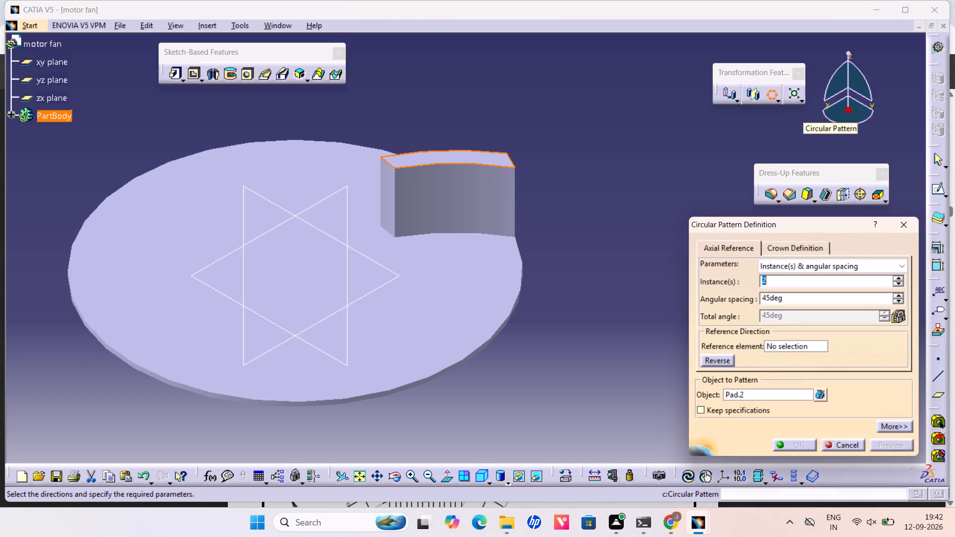
pyautogui.hotkey('alt', 'Tab')
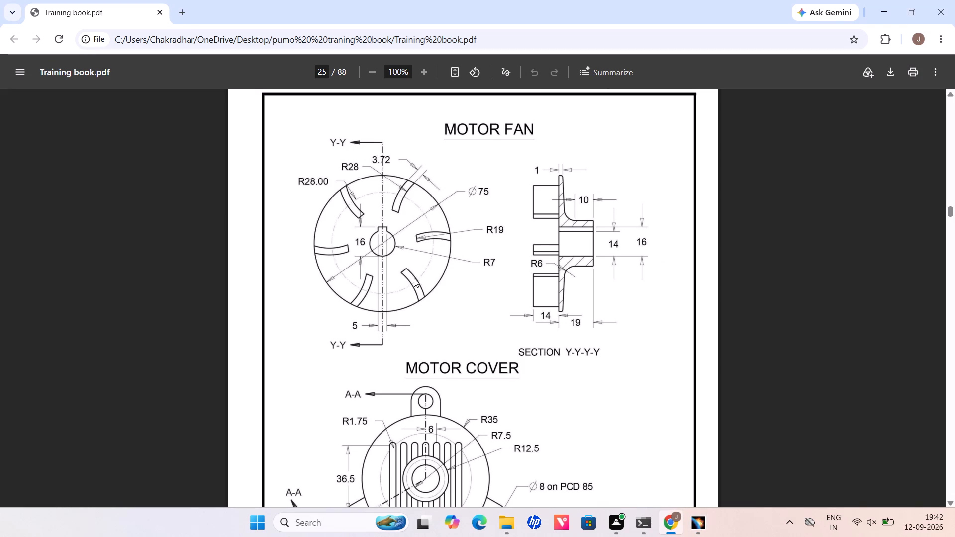
pyautogui.hotkey('alt', 'Tab')
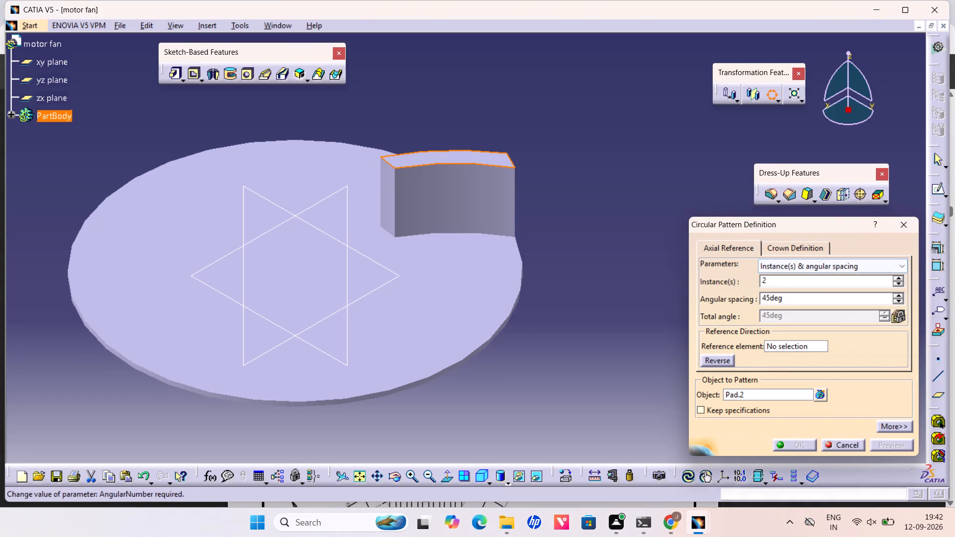
pyautogui.moveTo(777, 281); pyautogui.dragTo(730, 275)
pyautogui.press('6')
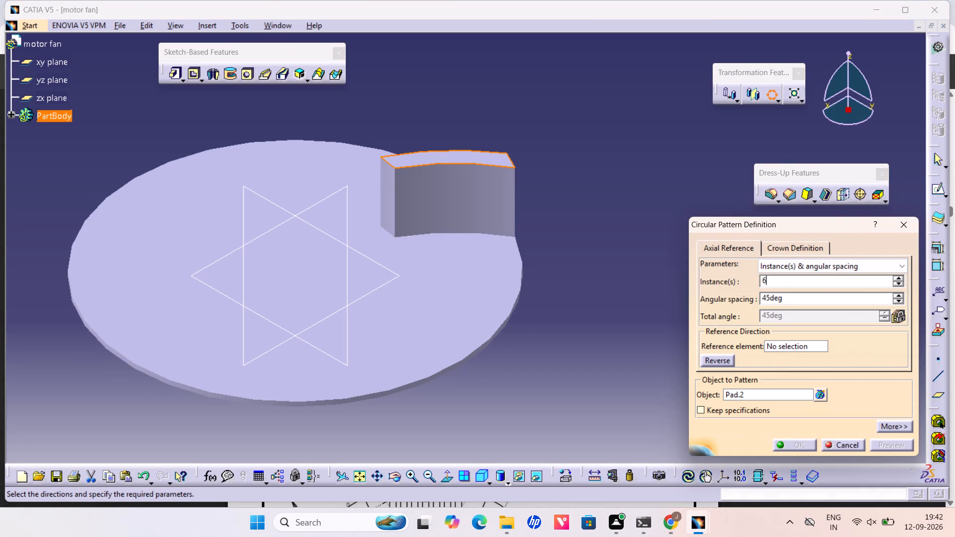
pyautogui.click(820, 349)
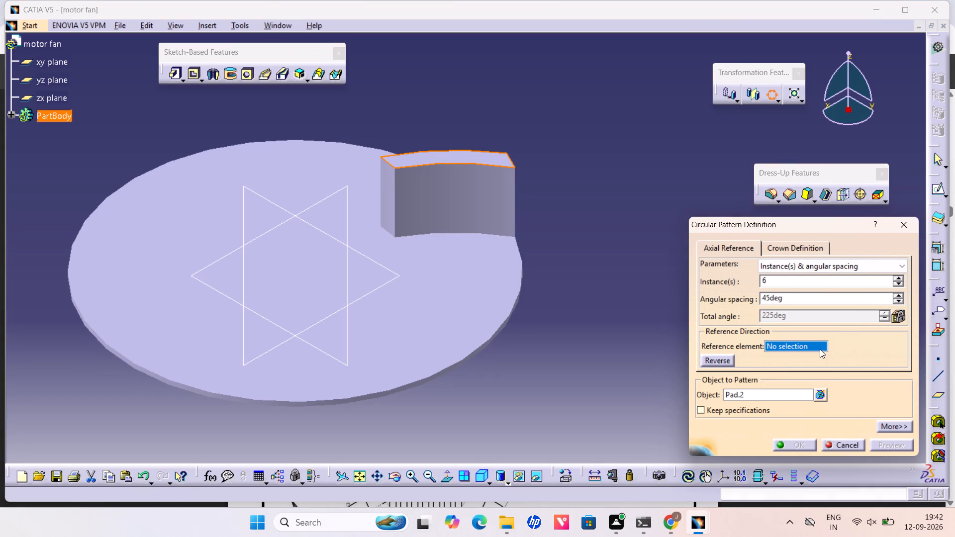
pyautogui.click(452, 273)
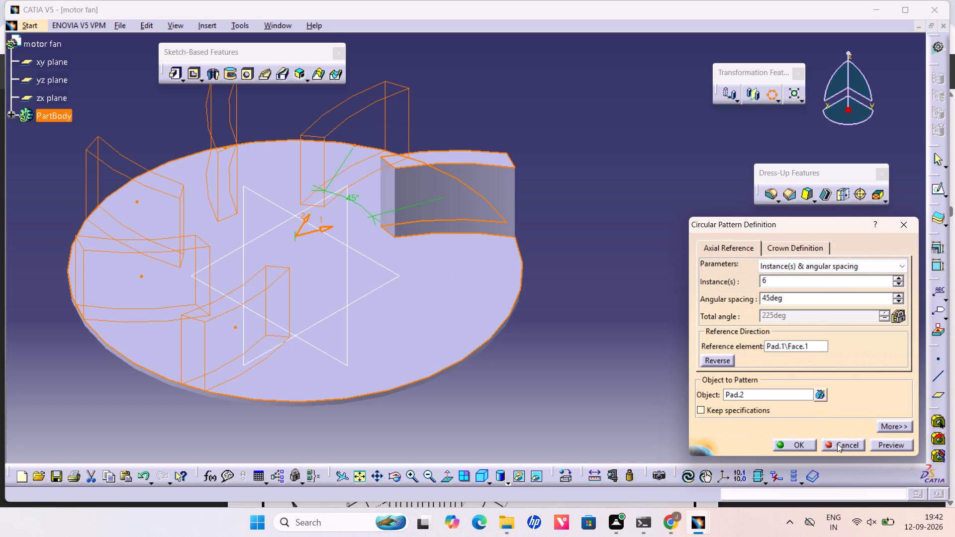
# Set the blade pattern's angular spacing to 55 degrees, preview it and create the pattern.
pyautogui.click(897, 293)
pyautogui.click(897, 293)
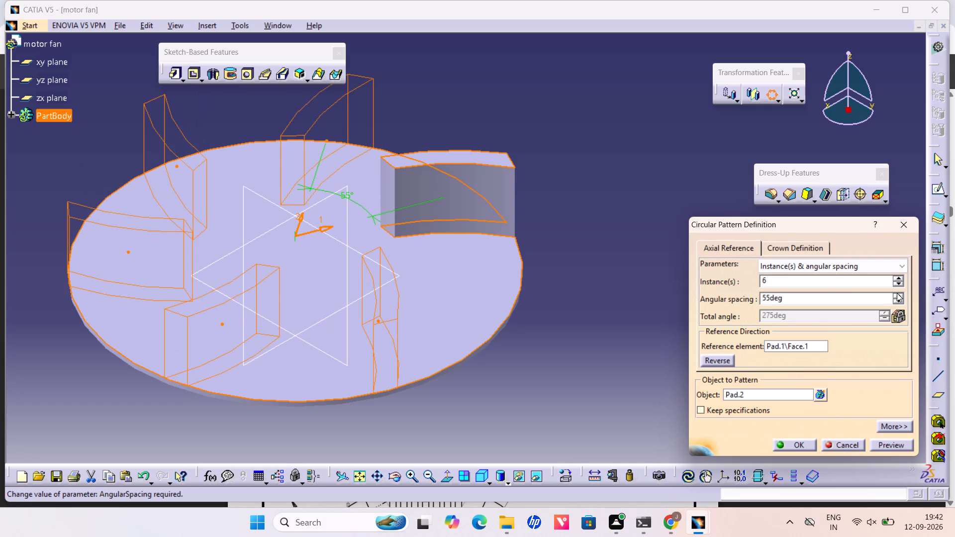
pyautogui.click(897, 293)
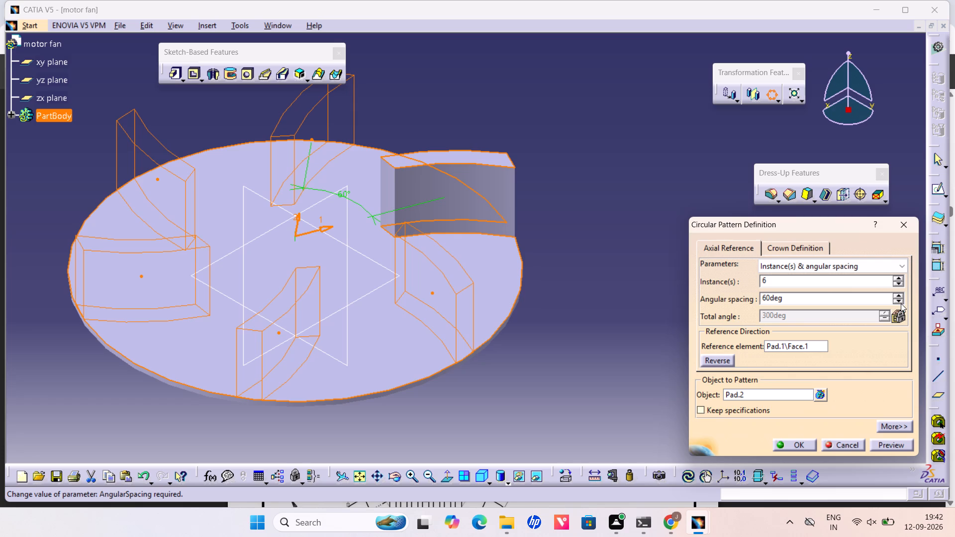
pyautogui.click(901, 301)
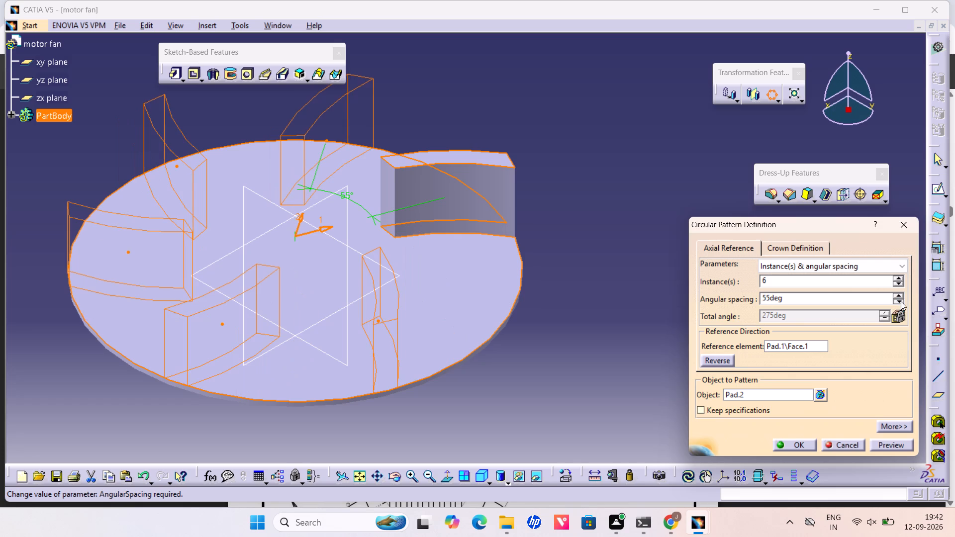
pyautogui.click(901, 301)
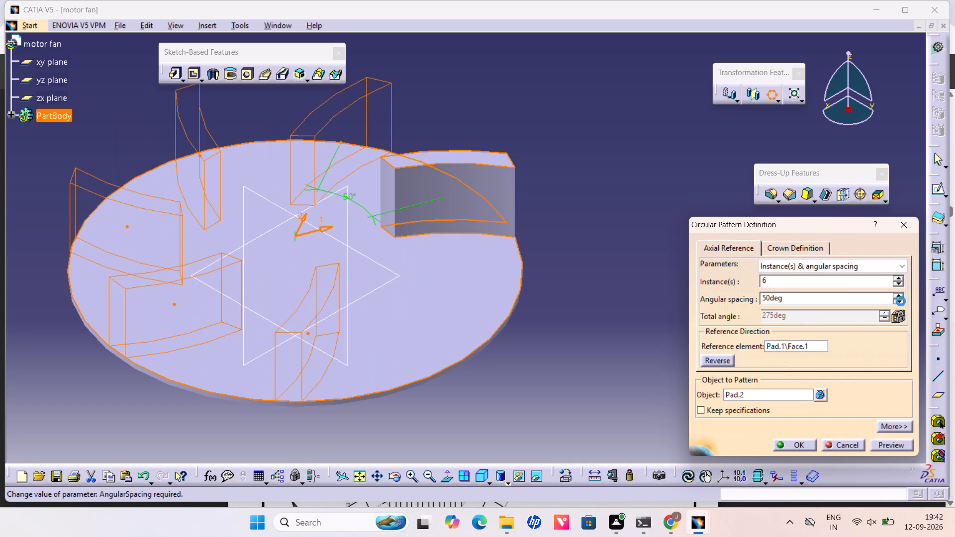
pyautogui.click(902, 295)
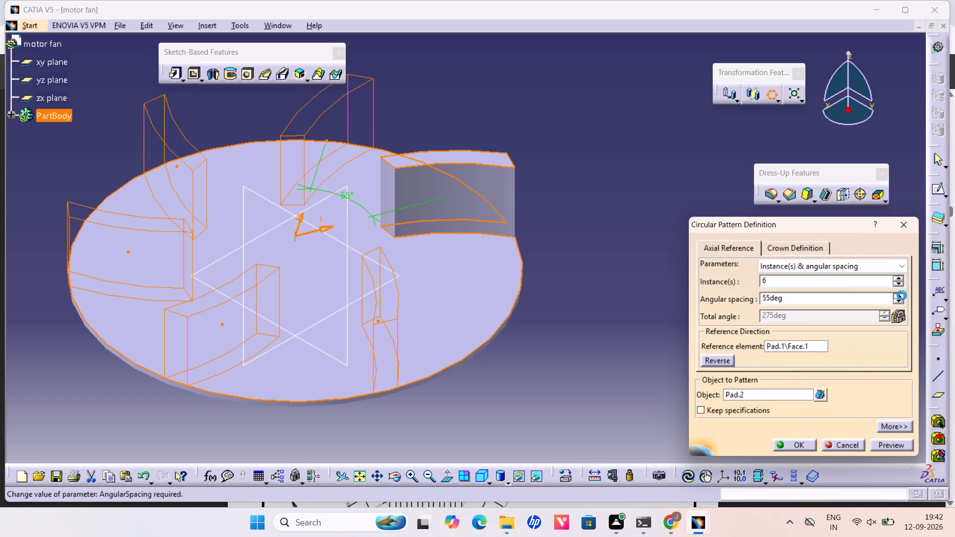
pyautogui.hotkey('alt', 'Tab')
pyautogui.hotkey('alt', 'Tab')
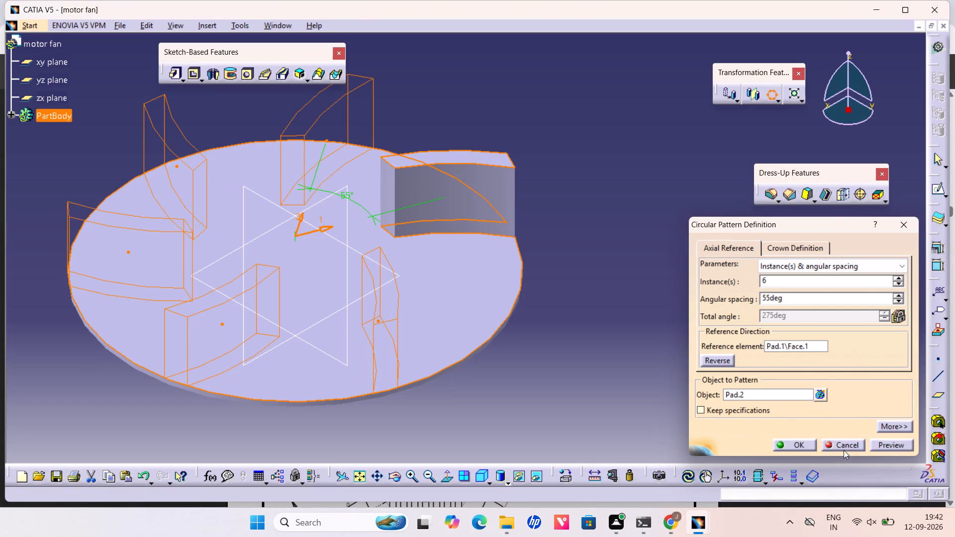
pyautogui.click(878, 447)
pyautogui.click(801, 444)
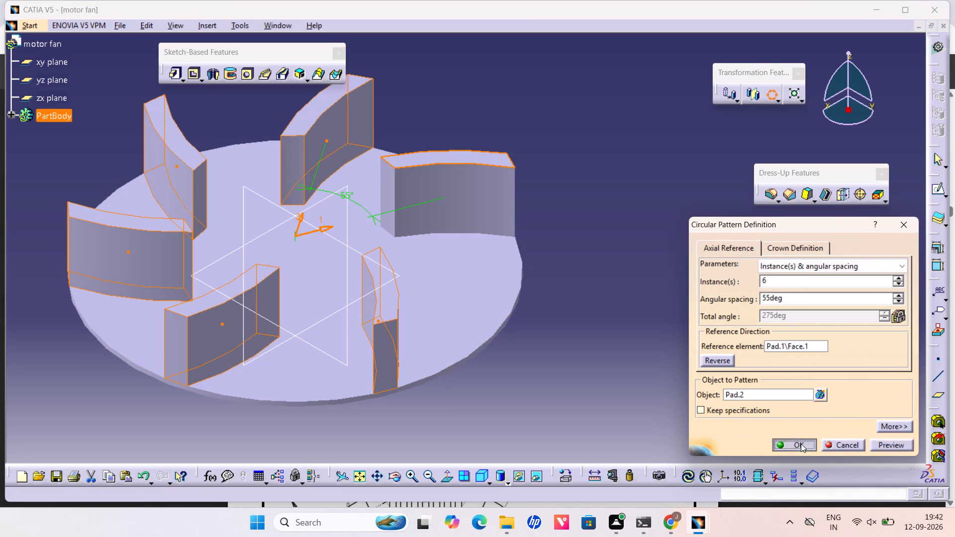
pyautogui.click(696, 327)
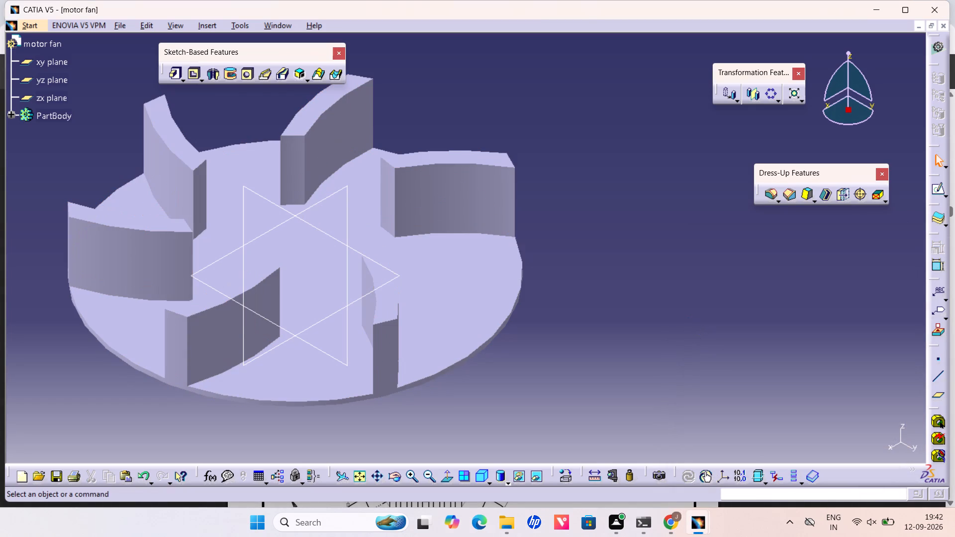
# Examine the Motor Fan front view and section in the training book drawing for the remaining hub and bore dimensions.
pyautogui.hotkey('alt', 'Tab')
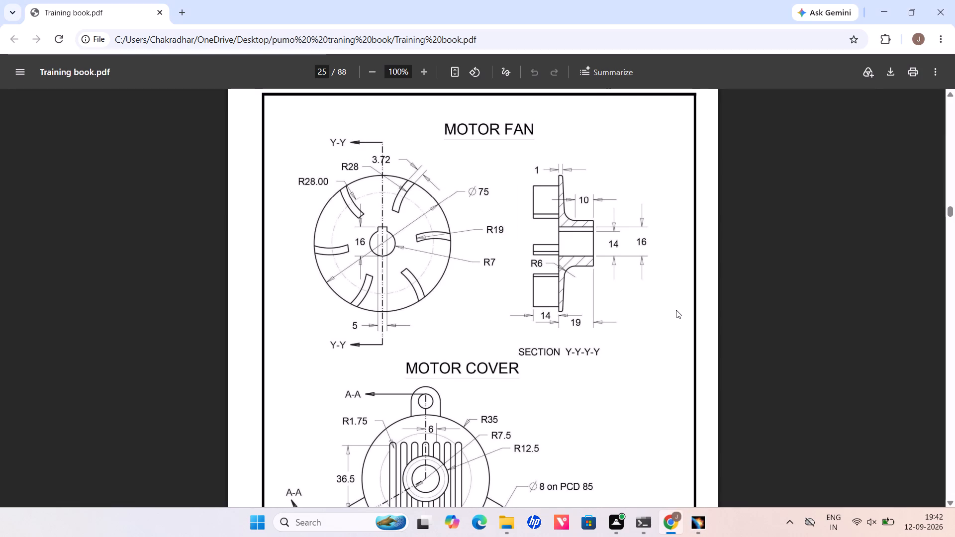
pyautogui.hotkey('alt', 'Tab')
pyautogui.hotkey('alt', 'Tab')
pyautogui.hotkey('alt', 'Tab')
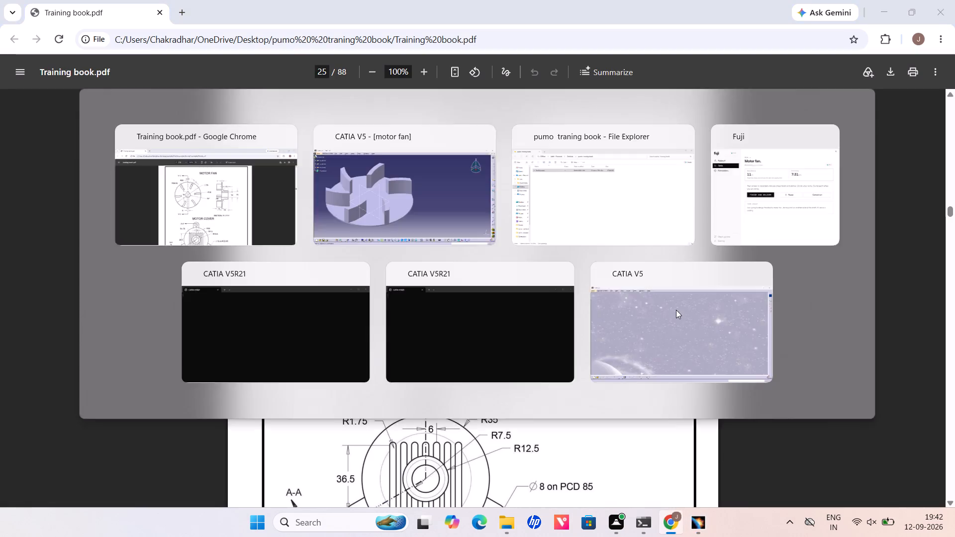
pyautogui.hotkey('alt', 'Tab')
pyautogui.hotkey('alt', 'Tab')
pyautogui.hotkey('alt', 'Tab')
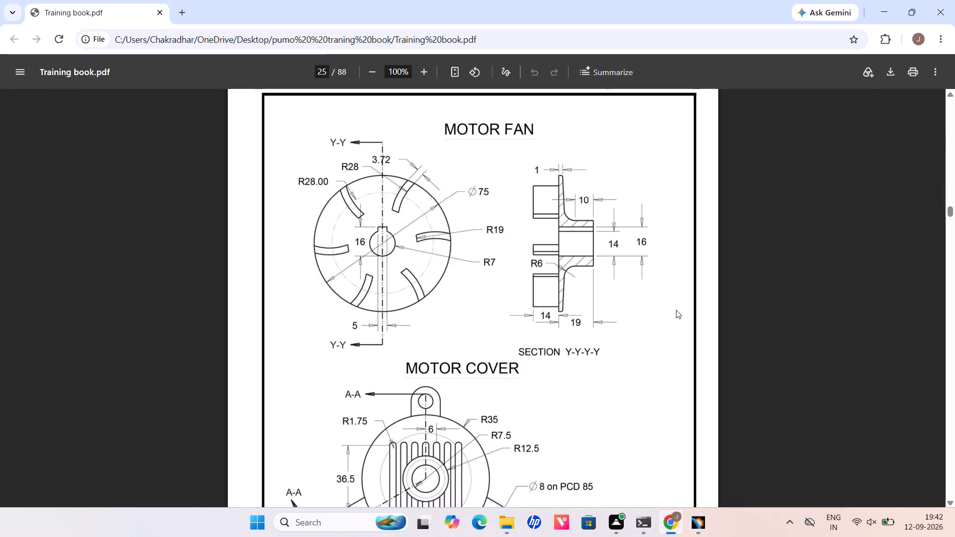
pyautogui.hotkey('alt', 'Tab')
pyautogui.hotkey('alt', 'Tab')
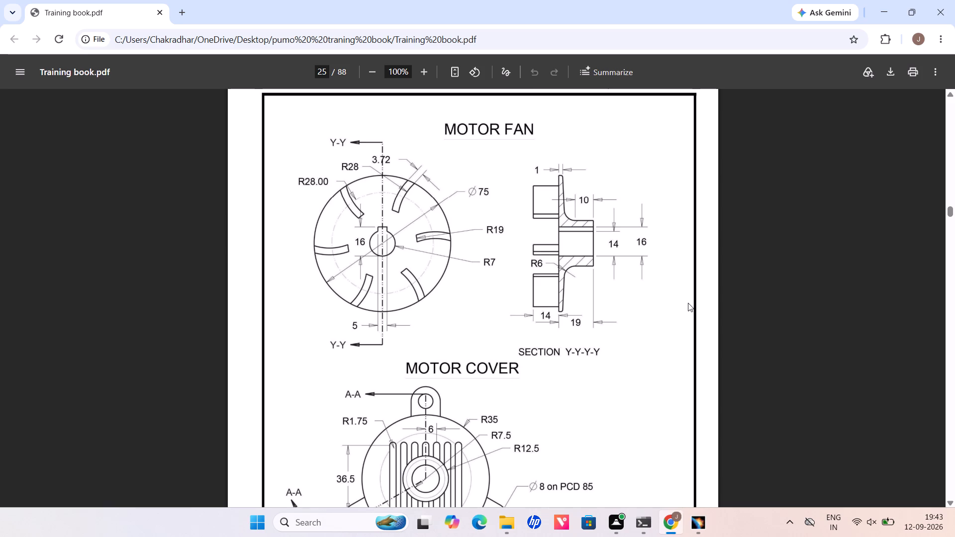
pyautogui.hotkey('alt', 'Tab')
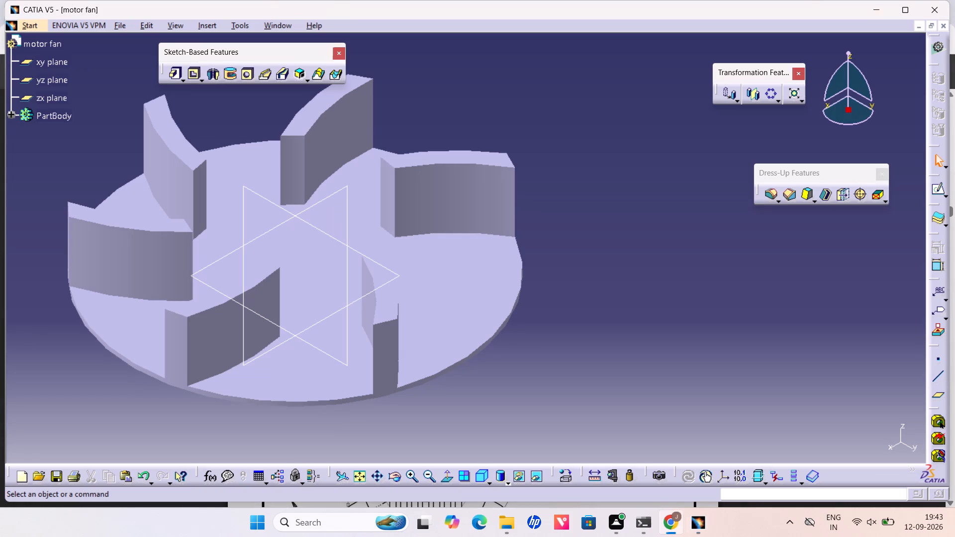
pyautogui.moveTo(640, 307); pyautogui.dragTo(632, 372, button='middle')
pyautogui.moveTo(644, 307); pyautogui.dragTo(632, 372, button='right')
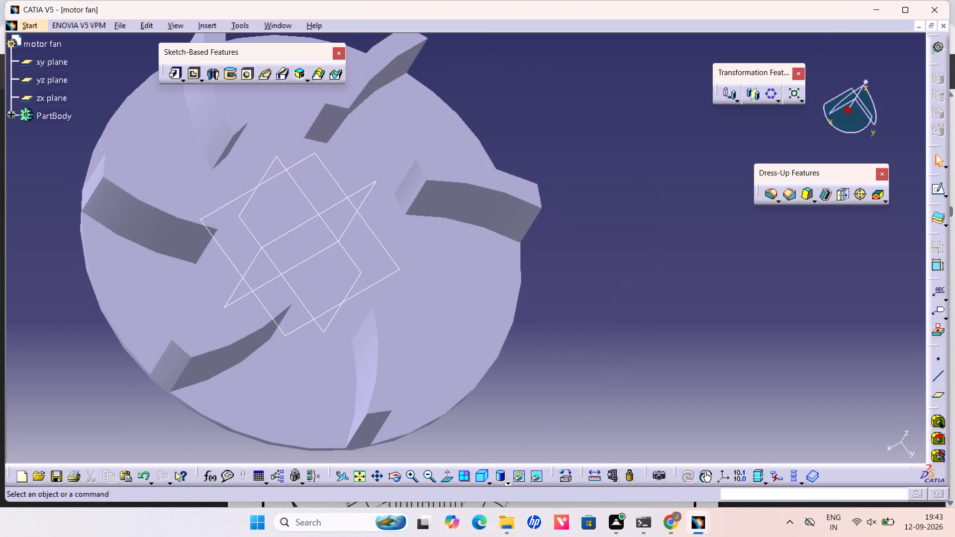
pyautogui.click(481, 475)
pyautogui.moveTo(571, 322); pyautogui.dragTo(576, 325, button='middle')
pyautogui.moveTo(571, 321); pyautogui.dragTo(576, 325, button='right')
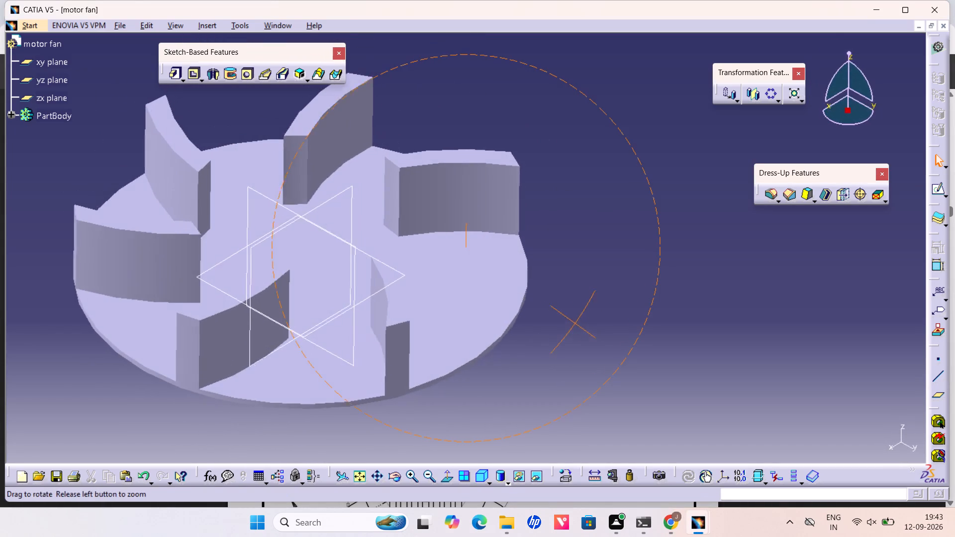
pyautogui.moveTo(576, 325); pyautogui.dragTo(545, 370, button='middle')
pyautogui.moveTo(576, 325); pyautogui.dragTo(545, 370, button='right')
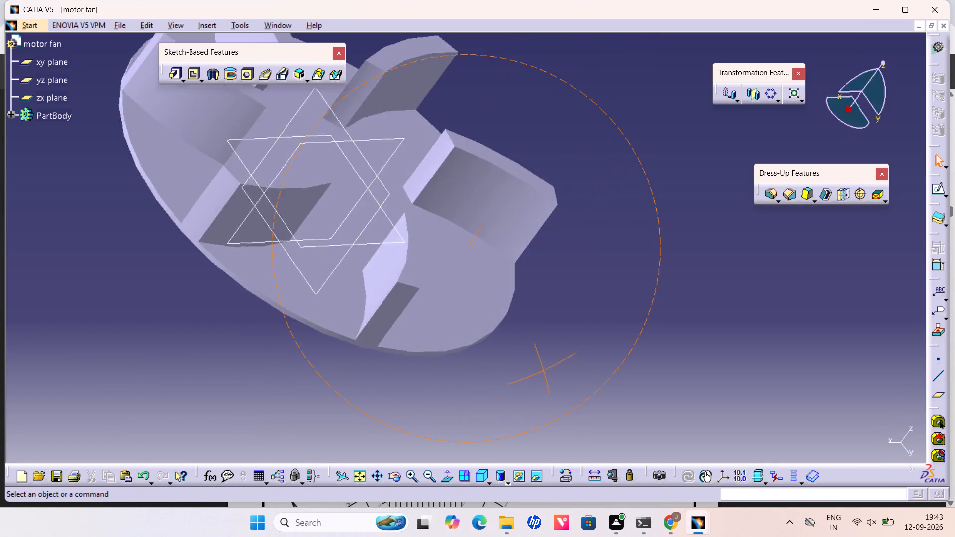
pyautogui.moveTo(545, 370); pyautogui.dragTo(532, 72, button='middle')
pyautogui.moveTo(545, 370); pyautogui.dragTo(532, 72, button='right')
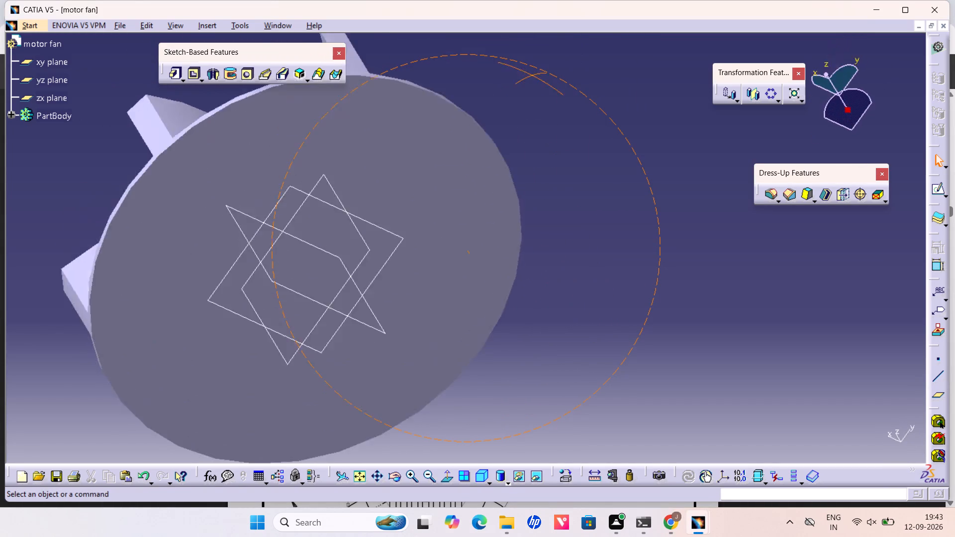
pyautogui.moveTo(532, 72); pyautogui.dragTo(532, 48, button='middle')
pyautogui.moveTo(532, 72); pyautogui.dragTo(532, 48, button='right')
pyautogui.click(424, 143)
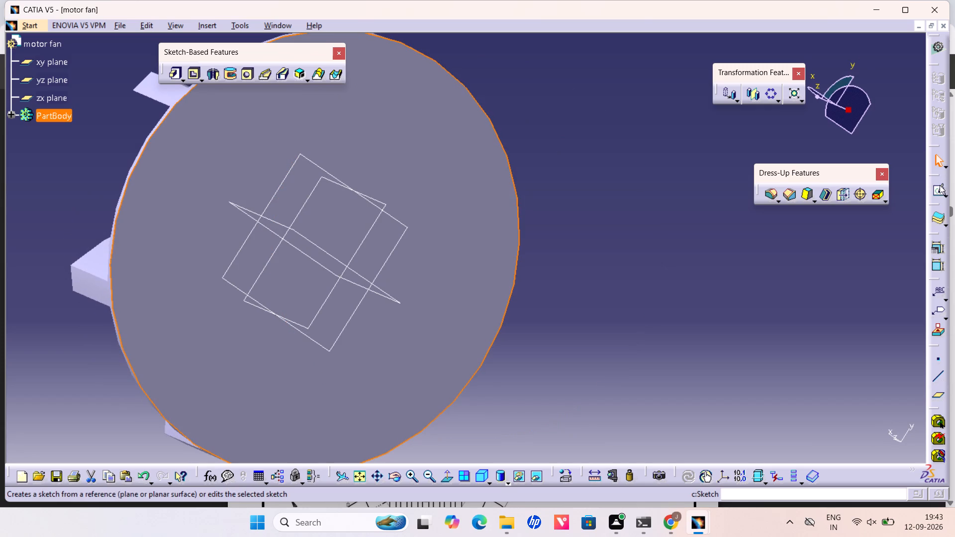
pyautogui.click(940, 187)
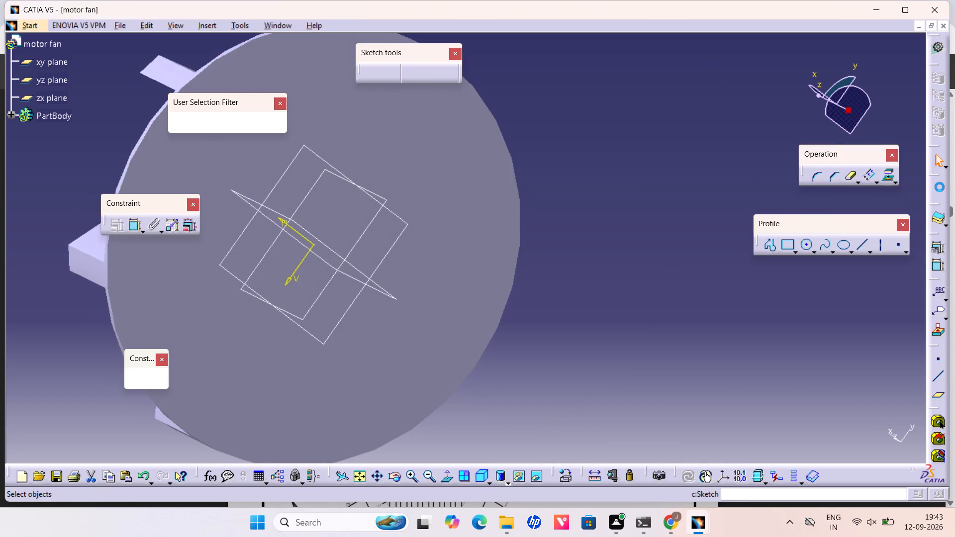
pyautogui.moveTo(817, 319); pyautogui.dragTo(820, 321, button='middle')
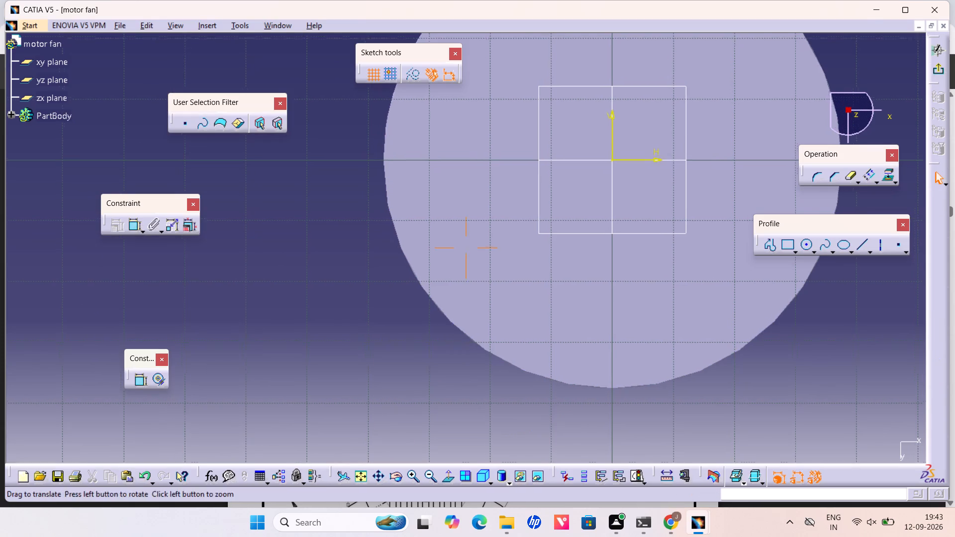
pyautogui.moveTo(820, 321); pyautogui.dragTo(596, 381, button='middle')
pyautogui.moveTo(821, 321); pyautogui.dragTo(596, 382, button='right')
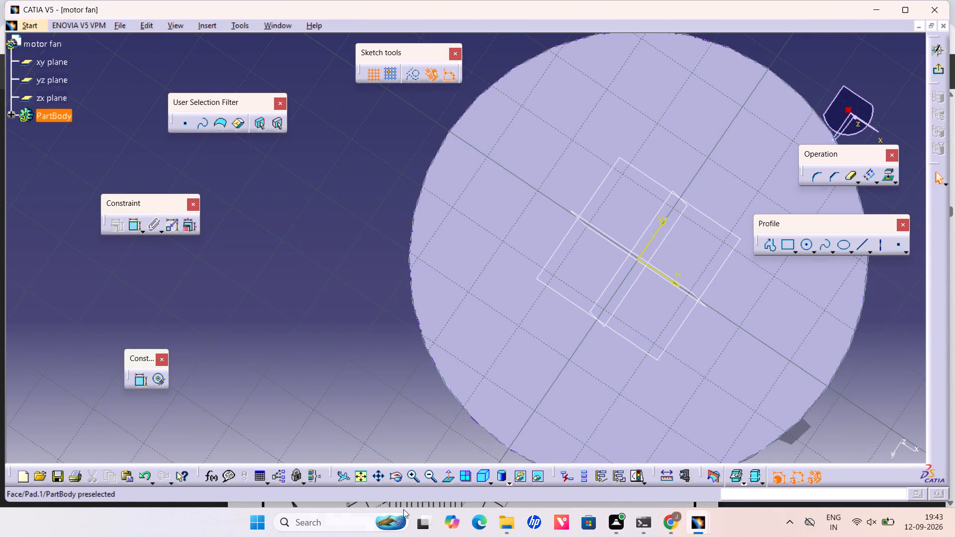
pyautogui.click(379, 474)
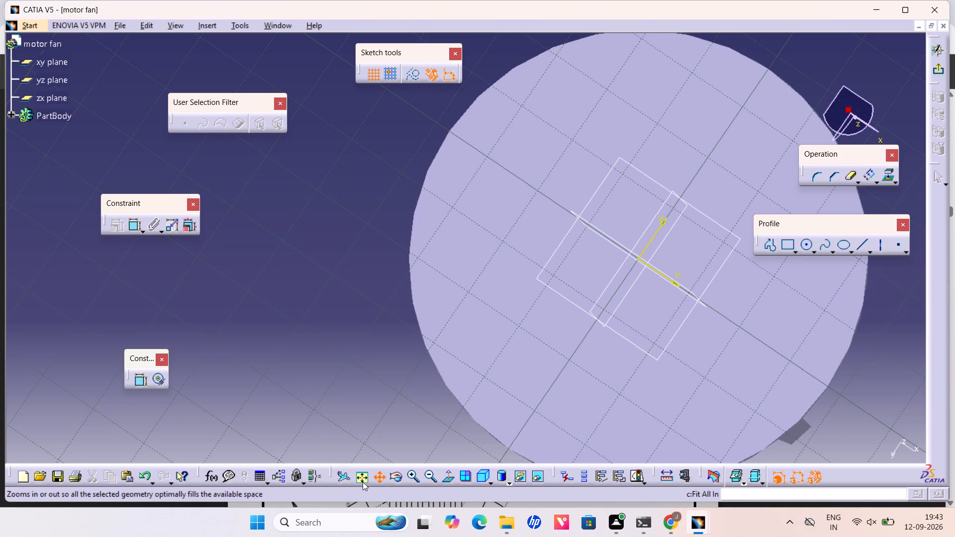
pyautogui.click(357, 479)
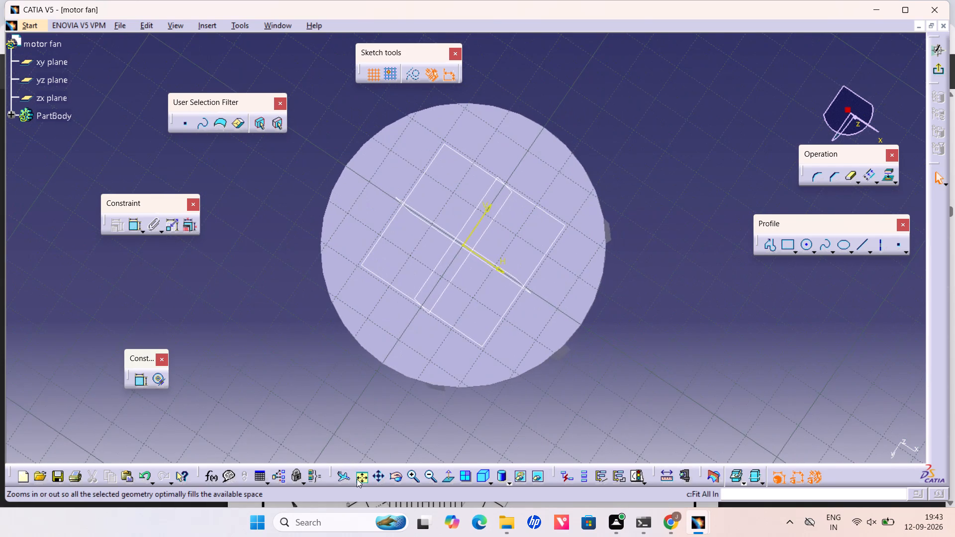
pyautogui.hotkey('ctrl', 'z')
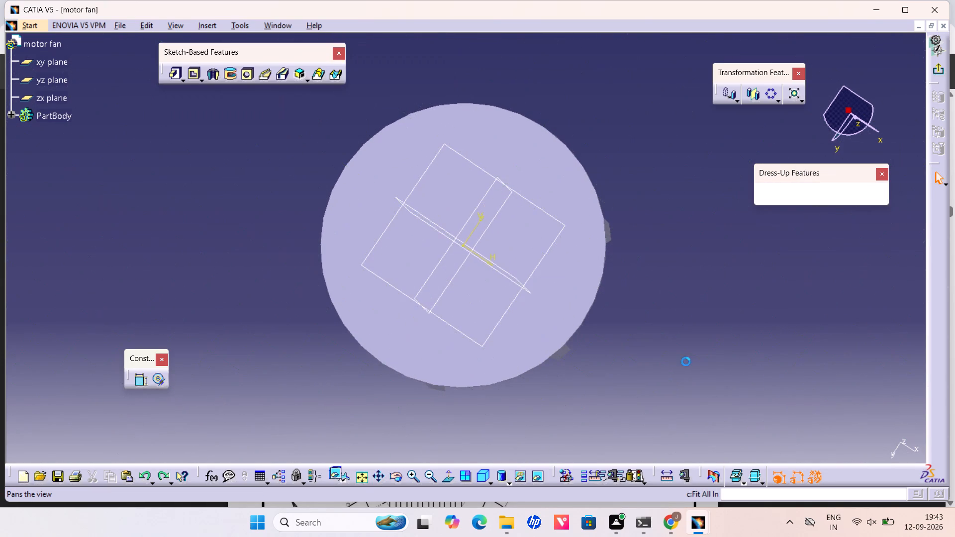
# Check the bore radius in the drawing and sketch a 7 mm radius circle centred at the origin on the disc's flat back face.
pyautogui.click(468, 133)
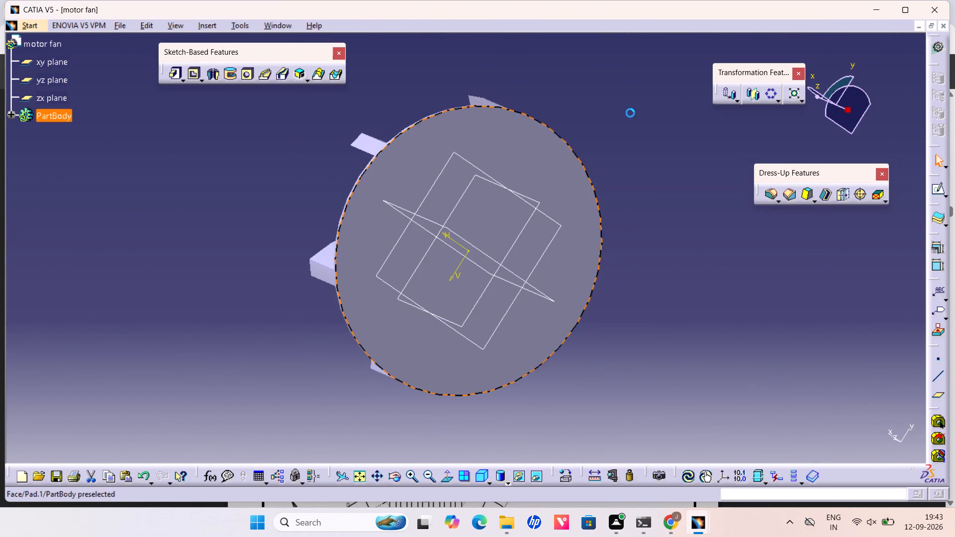
pyautogui.click(938, 187)
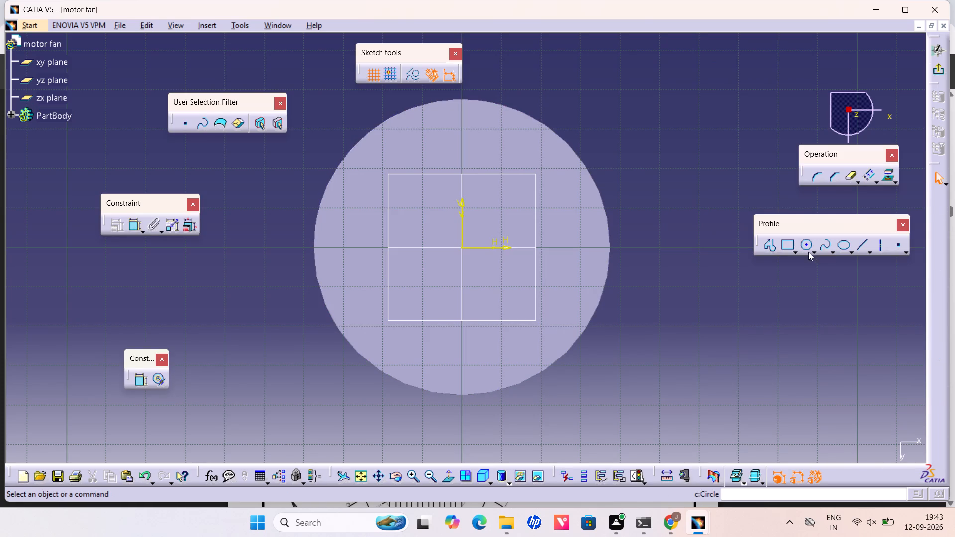
pyautogui.keyDown('ctrl'); pyautogui.moveTo(705, 321); pyautogui.dragTo(693, 286, button='middle'); pyautogui.keyUp('ctrl')
pyautogui.scroll(-1, 764, 265)
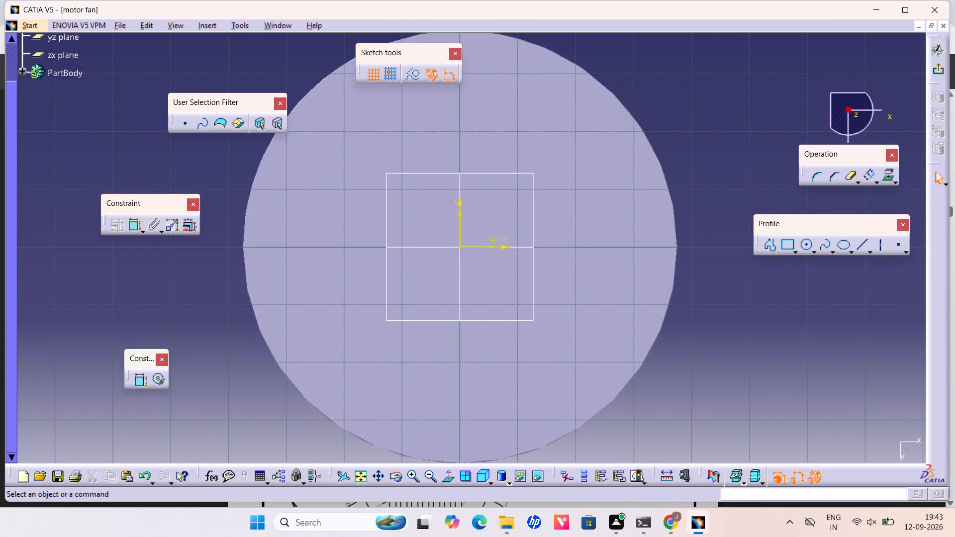
pyautogui.doubleClick(809, 245)
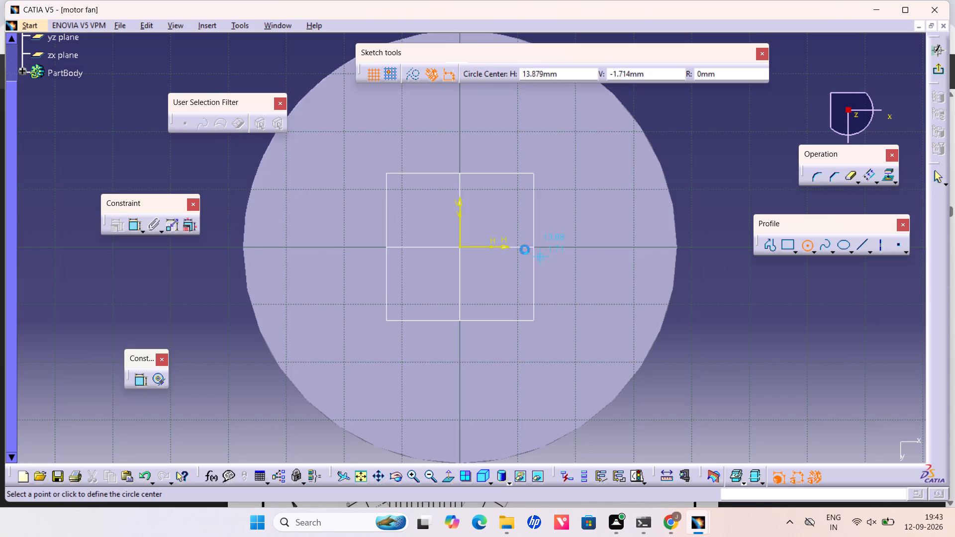
pyautogui.click(460, 245)
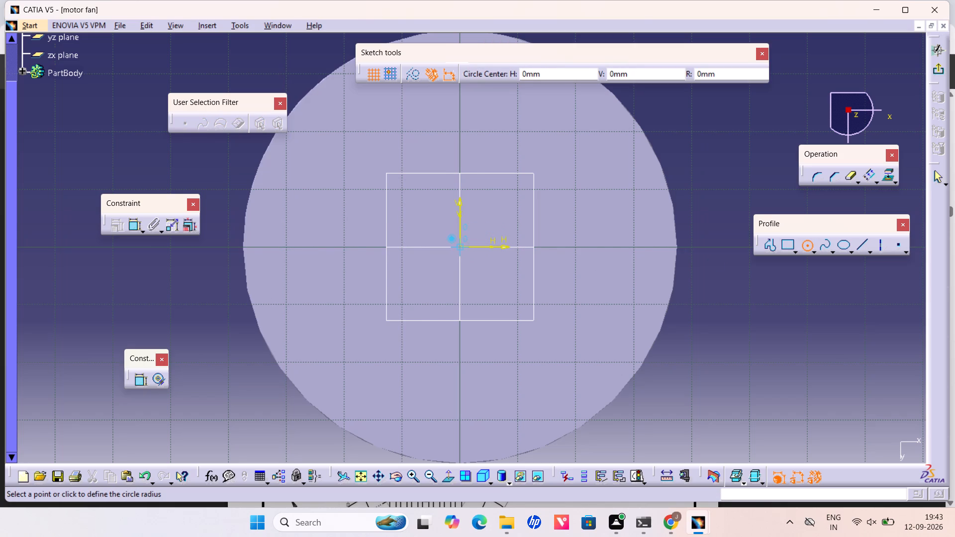
pyautogui.hotkey('alt', 'Tab')
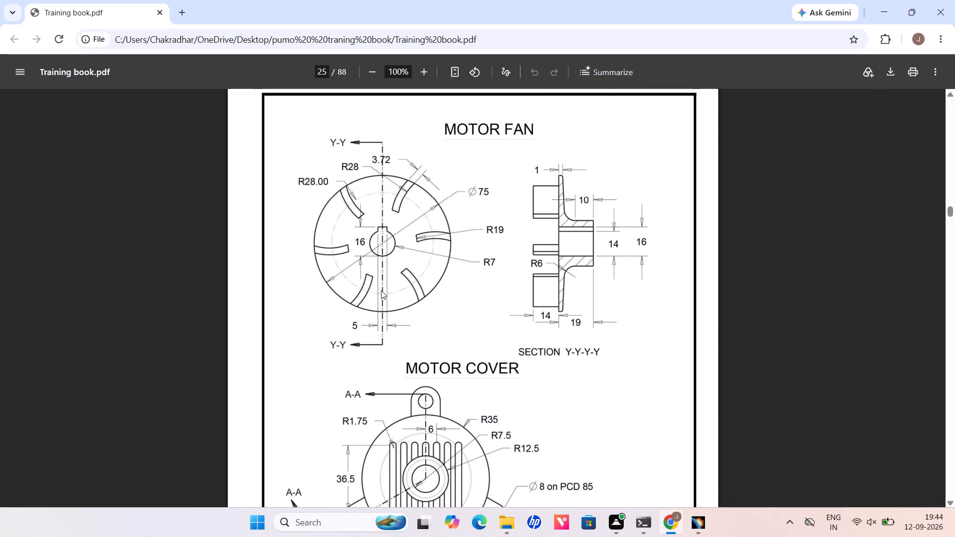
pyautogui.hotkey('alt', 'Tab')
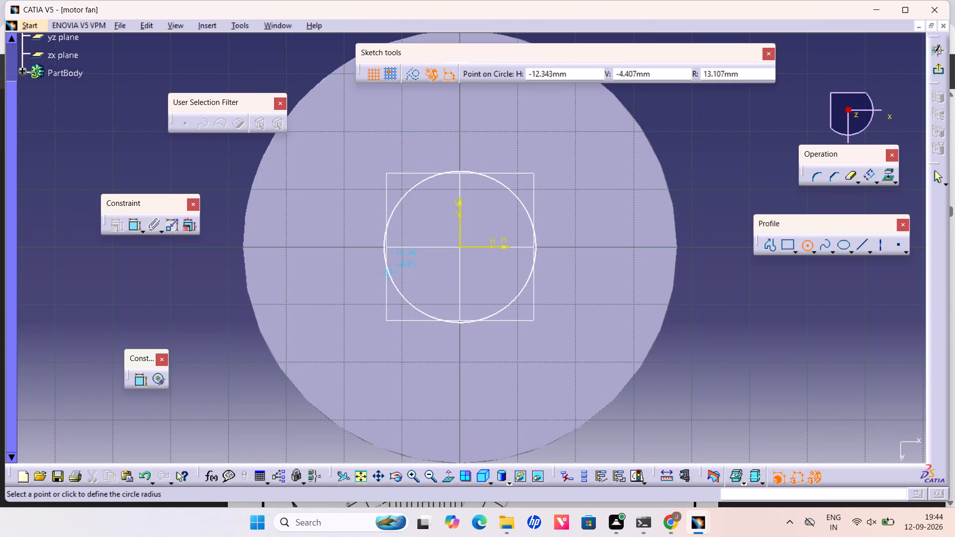
pyautogui.press('Tab')
pyautogui.press('Tab')
pyautogui.press('Tab')
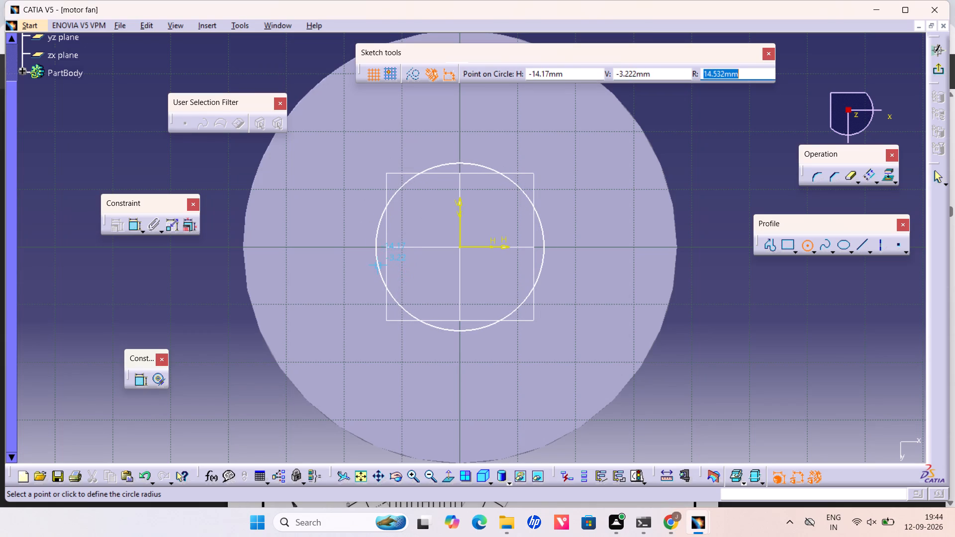
pyautogui.press('7')
pyautogui.press('Return')
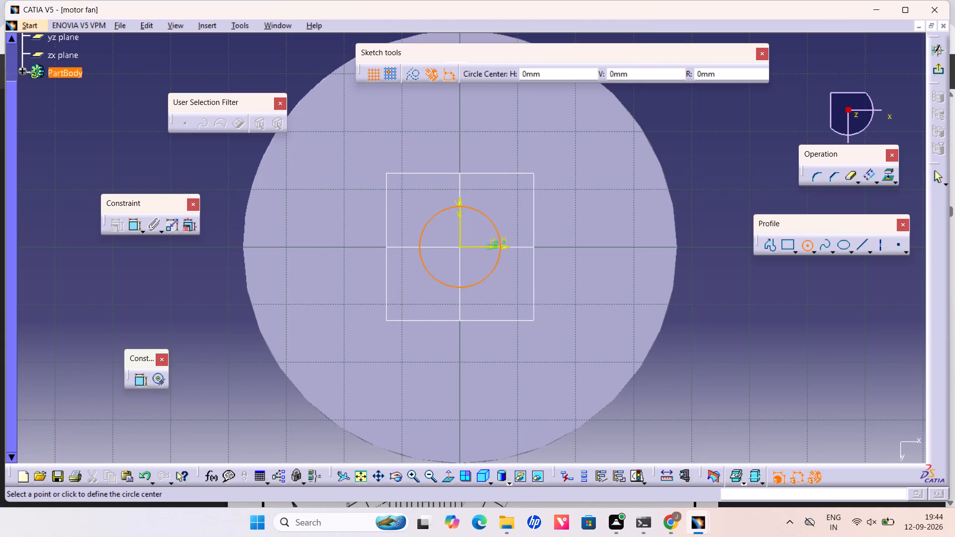
# Consult the drawing's keyway dimensions, compute 16-14 in Calculator, and return to the training book drawing.
pyautogui.keyDown('ctrl'); pyautogui.moveTo(722, 368); pyautogui.dragTo(721, 367, button='middle'); pyautogui.keyUp('ctrl')
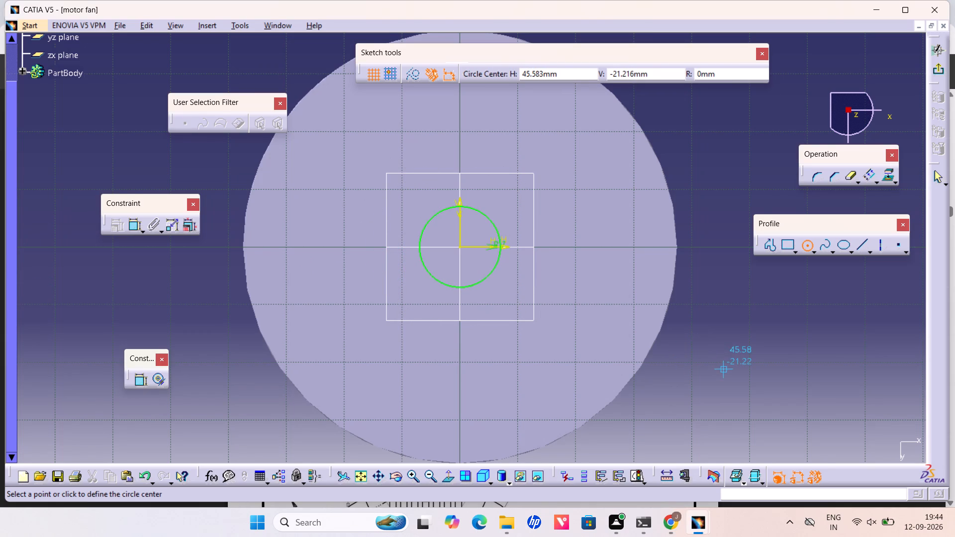
pyautogui.keyDown('ctrl'); pyautogui.moveTo(721, 367); pyautogui.dragTo(687, 327, button='middle'); pyautogui.keyUp('ctrl')
pyautogui.keyDown('ctrl'); pyautogui.moveTo(686, 325); pyautogui.dragTo(679, 314, button='middle'); pyautogui.keyUp('ctrl')
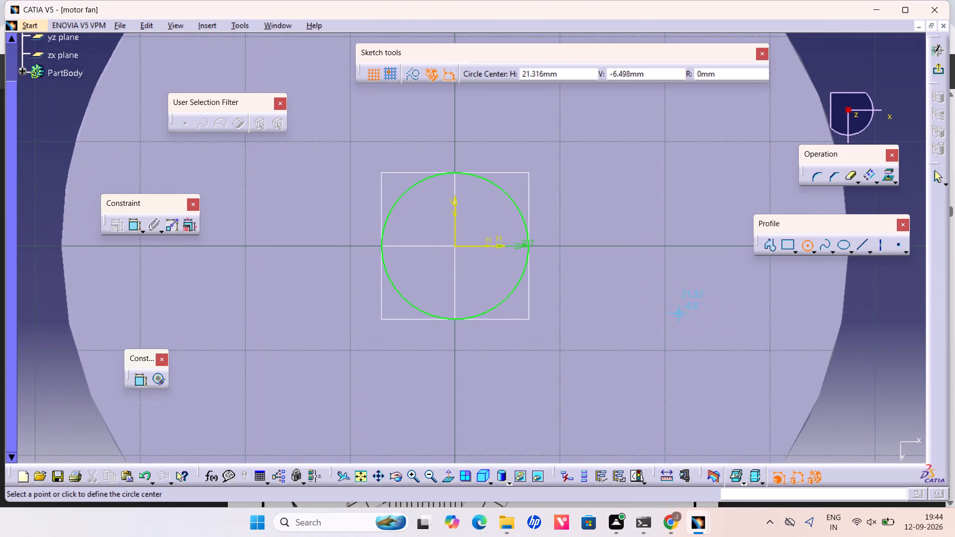
pyautogui.hotkey('alt', 'Tab')
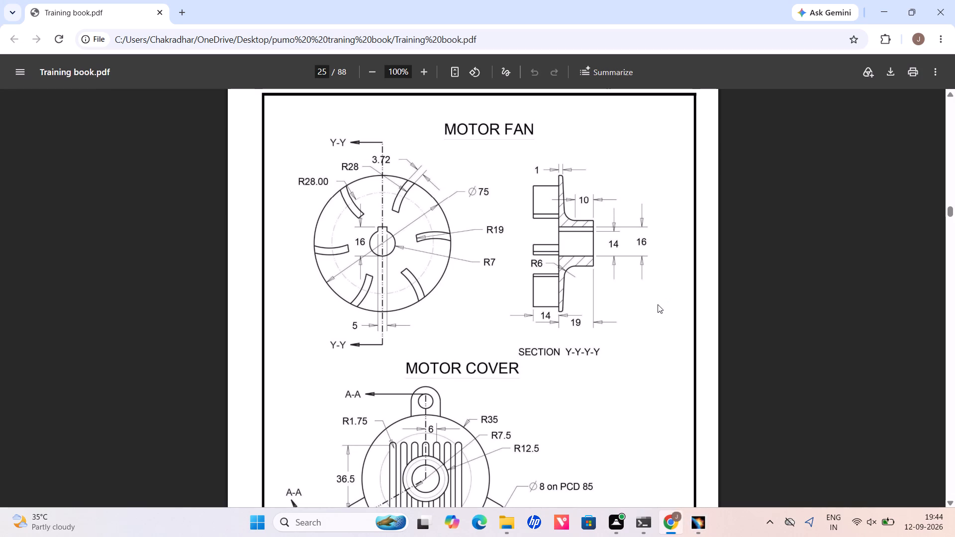
pyautogui.write('ca')
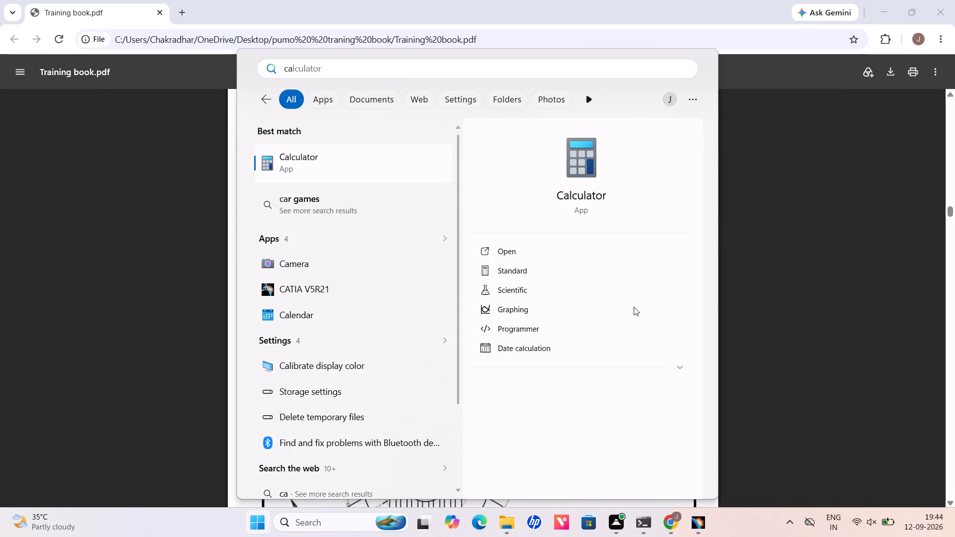
pyautogui.press('Down')
pyautogui.press('Down')
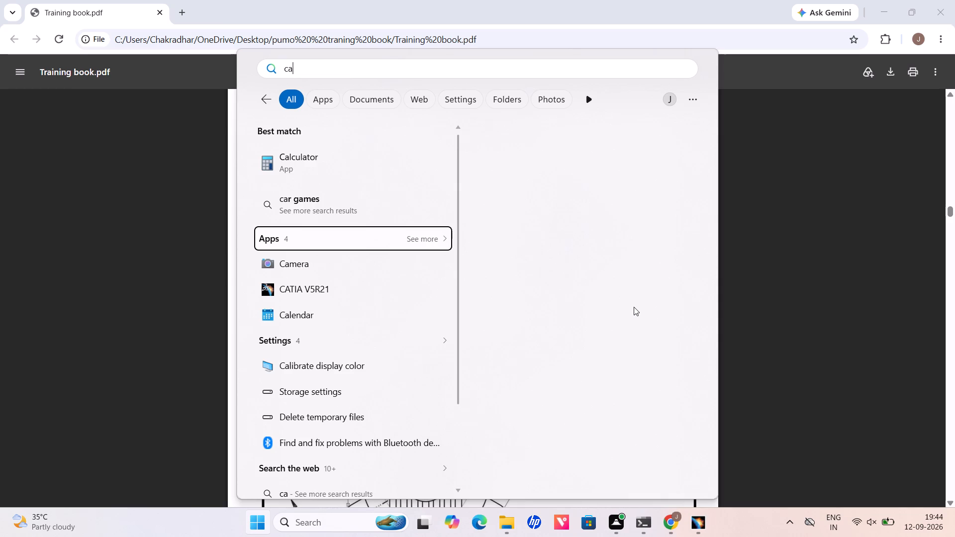
pyautogui.press('Up')
pyautogui.press('Up')
pyautogui.press('Return')
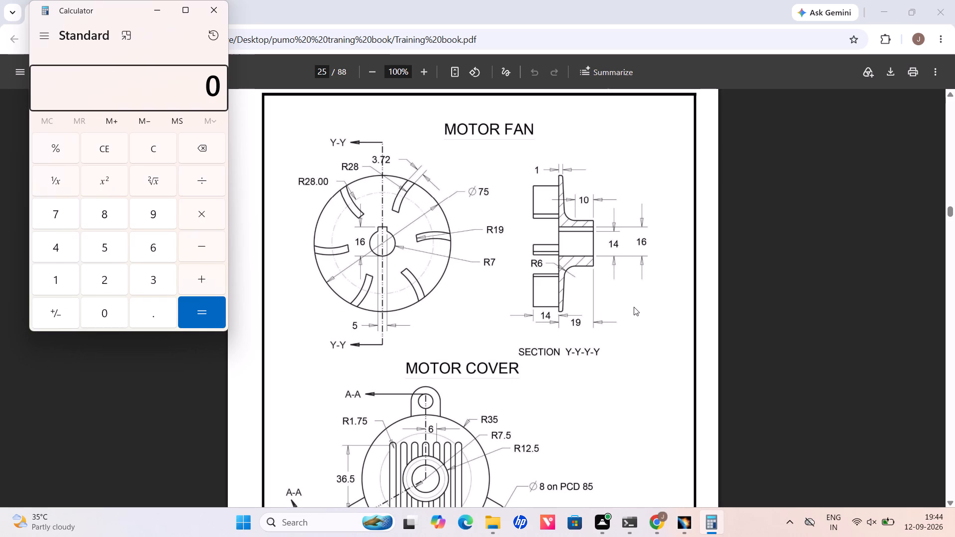
pyautogui.write('16-14')
pyautogui.press('Return')
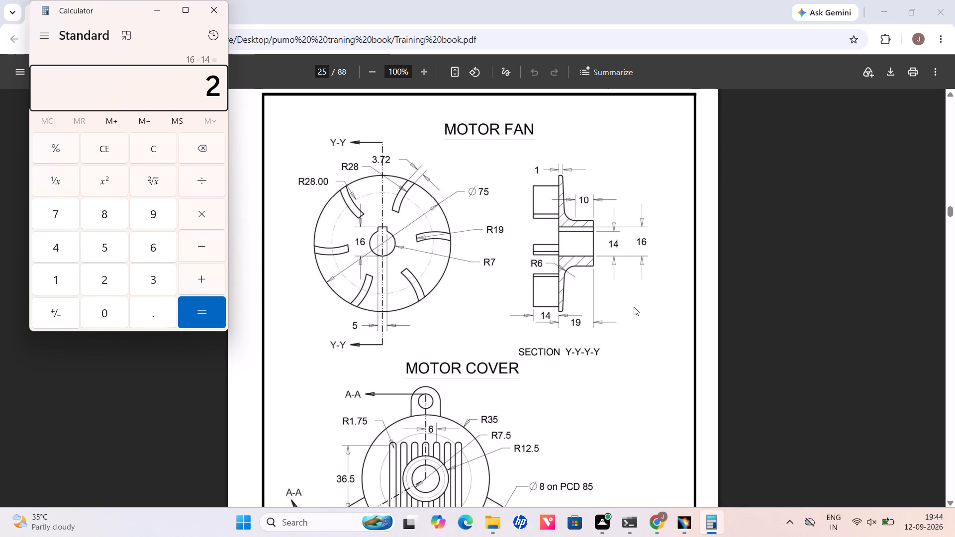
pyautogui.hotkey('alt', 'Tab')
pyautogui.hotkey('alt', 'Tab')
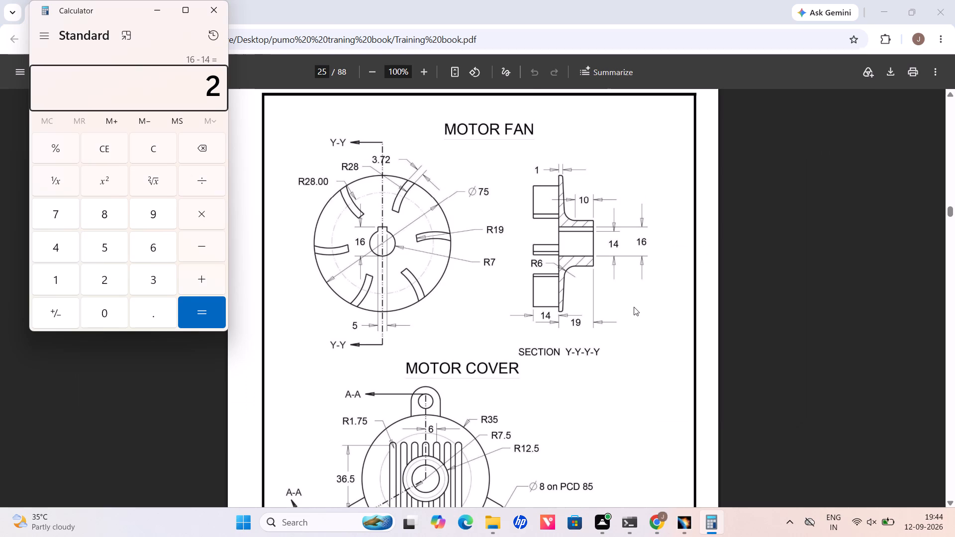
pyautogui.hotkey('alt', 'Tab')
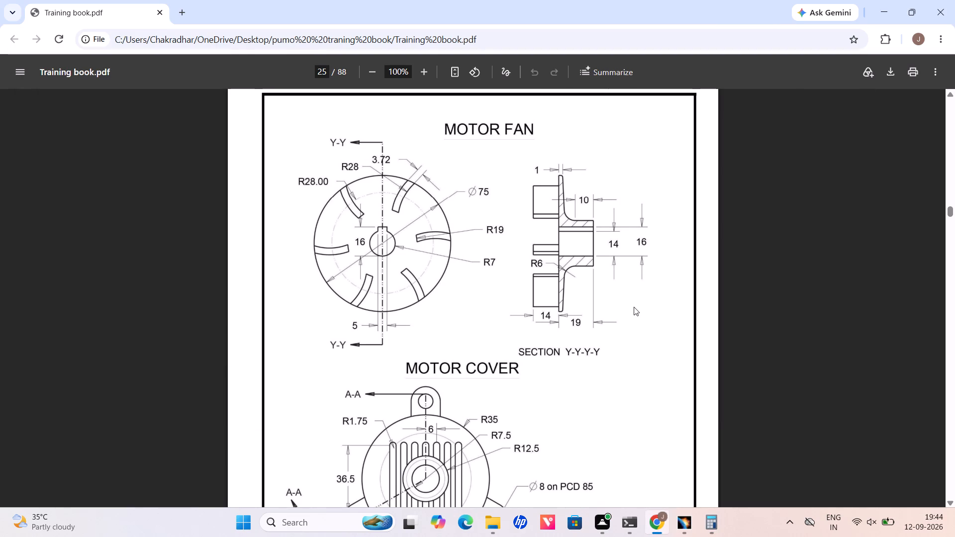
# Return to CATIA and sketch a 10 mm vertical line upward from the origin with the Profile tool.
pyautogui.hotkey('alt', 'Tab')
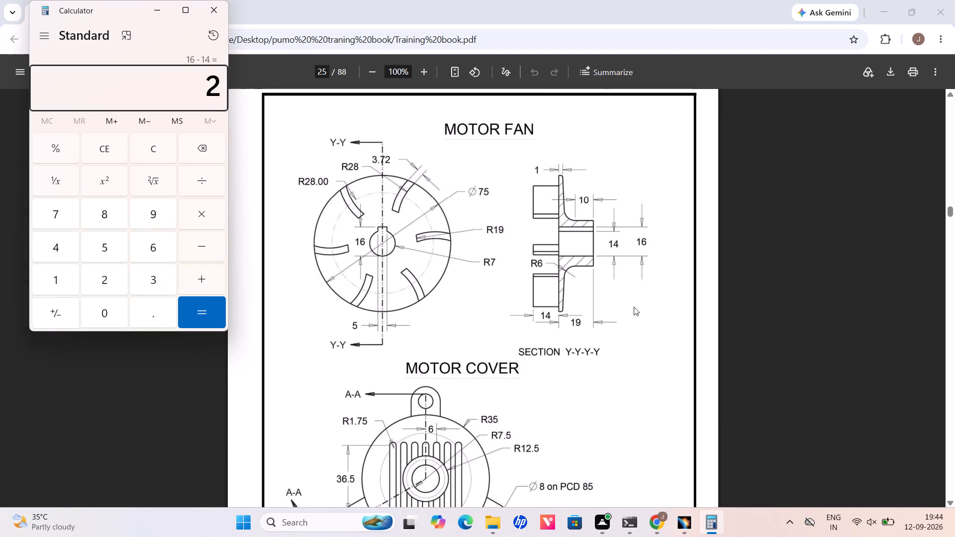
pyautogui.hotkey('alt', 'Tab')
pyautogui.hotkey('alt', 'Tab')
pyautogui.hotkey('alt', 'Tab')
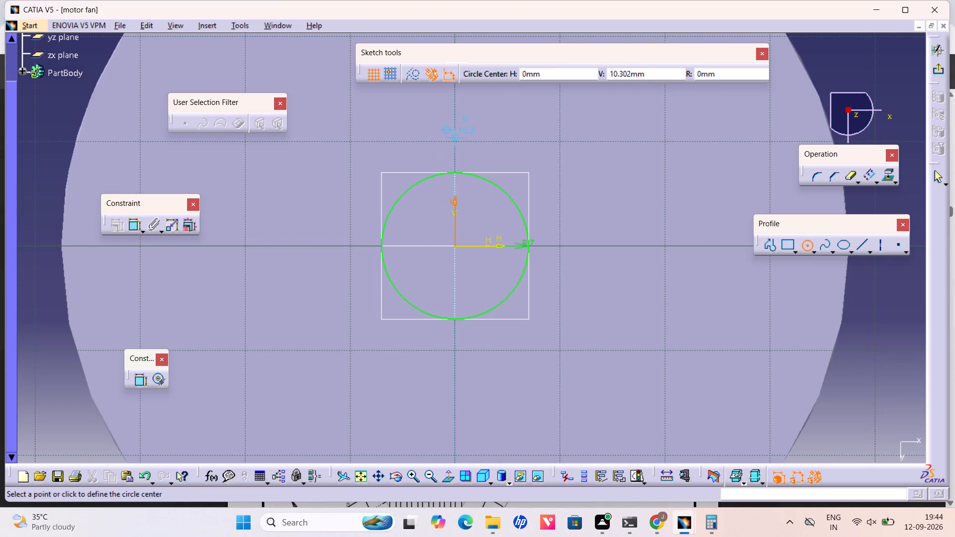
pyautogui.doubleClick(772, 244)
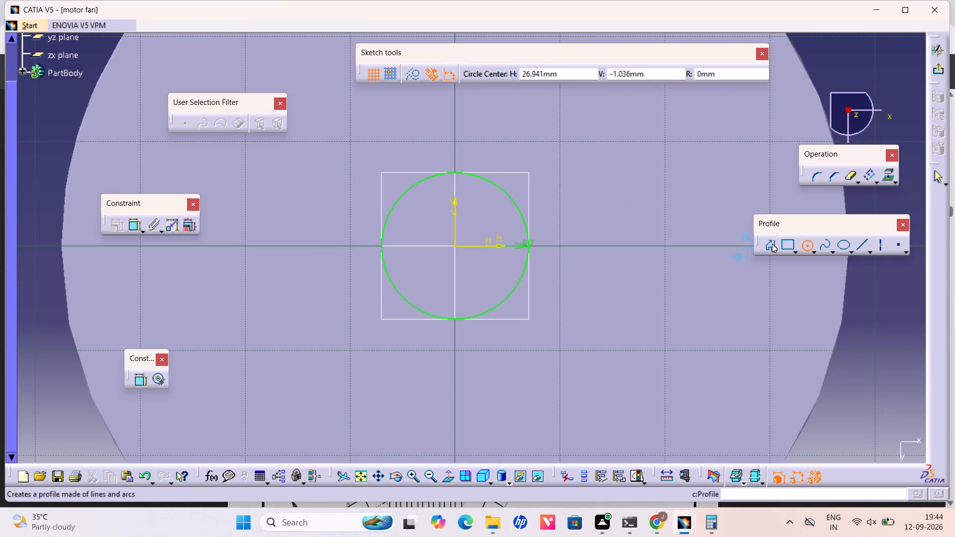
pyautogui.click(454, 247)
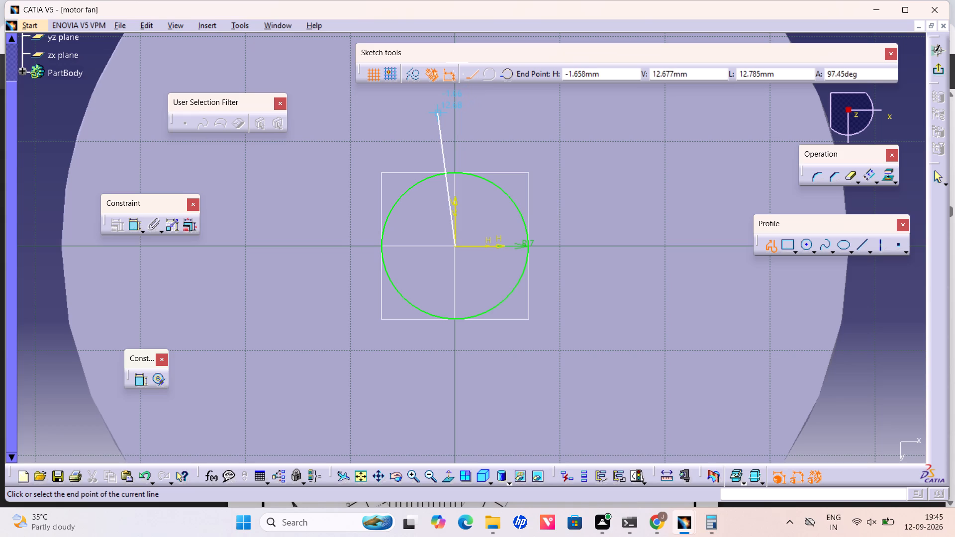
pyautogui.press('Tab')
pyautogui.press('Tab')
pyautogui.press('Tab')
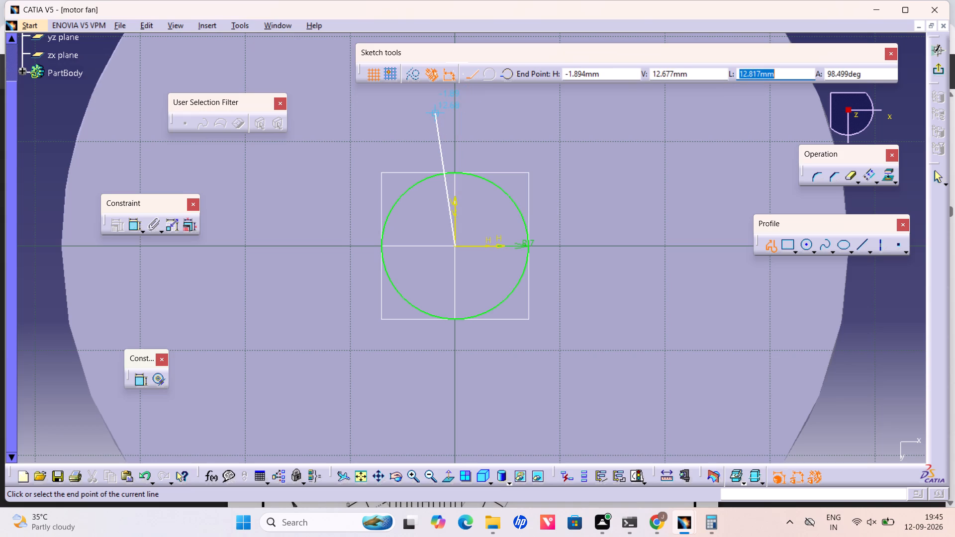
pyautogui.write('10')
pyautogui.press('Return')
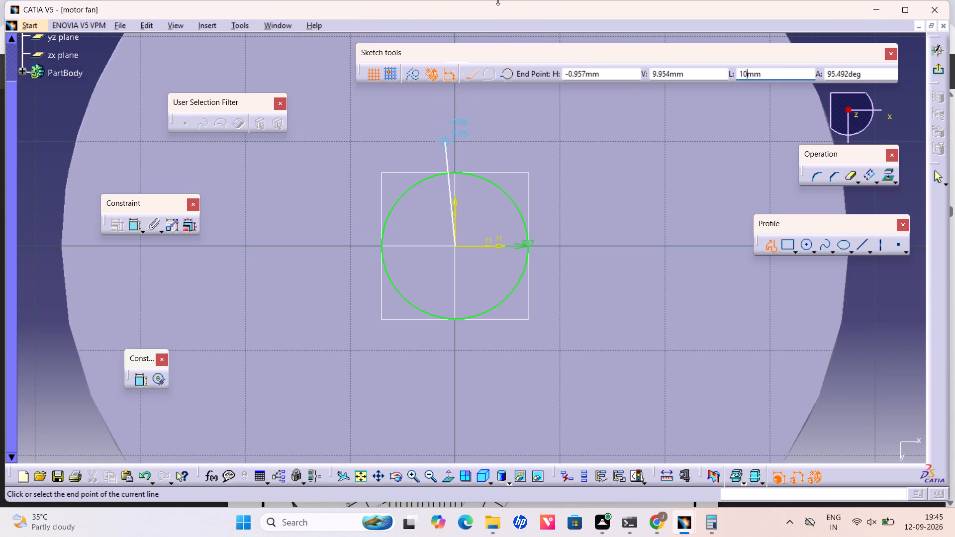
pyautogui.click(455, 101)
pyautogui.press('Escape')
pyautogui.press('Escape')
pyautogui.press('Escape')
pyautogui.press('Escape')
pyautogui.press('Escape')
pyautogui.press('Escape')
pyautogui.press('Escape')
pyautogui.press('Escape')
pyautogui.press('Escape')
pyautogui.press('Escape')
pyautogui.press('Escape')
pyautogui.press('Escape')
pyautogui.press('Escape')
pyautogui.press('Escape')
pyautogui.press('Escape')
pyautogui.press('Escape')
pyautogui.press('Escape')
pyautogui.press('Escape')
pyautogui.press('Escape')
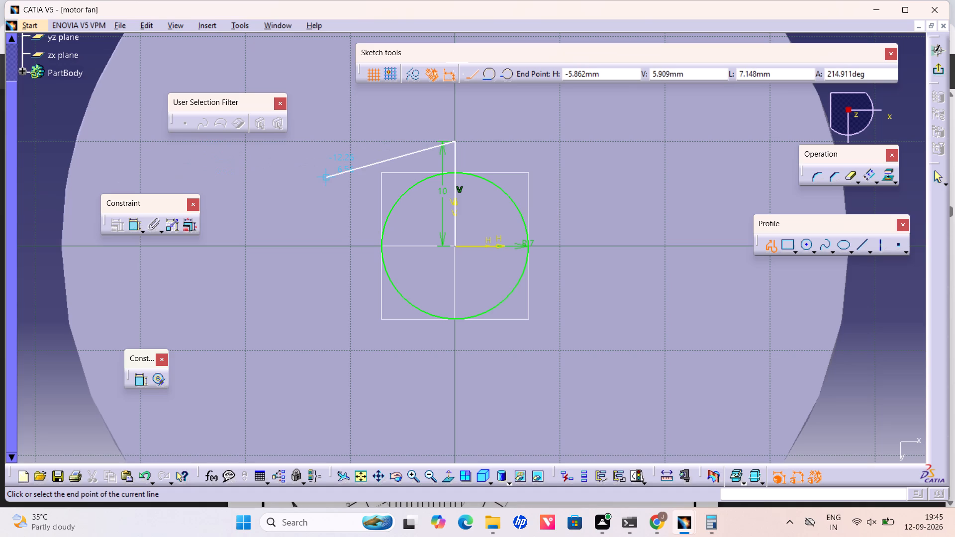
# Offset the vertical centre line by 2.5 mm to each side to form the keyway's side lines.
pyautogui.doubleClick(867, 178)
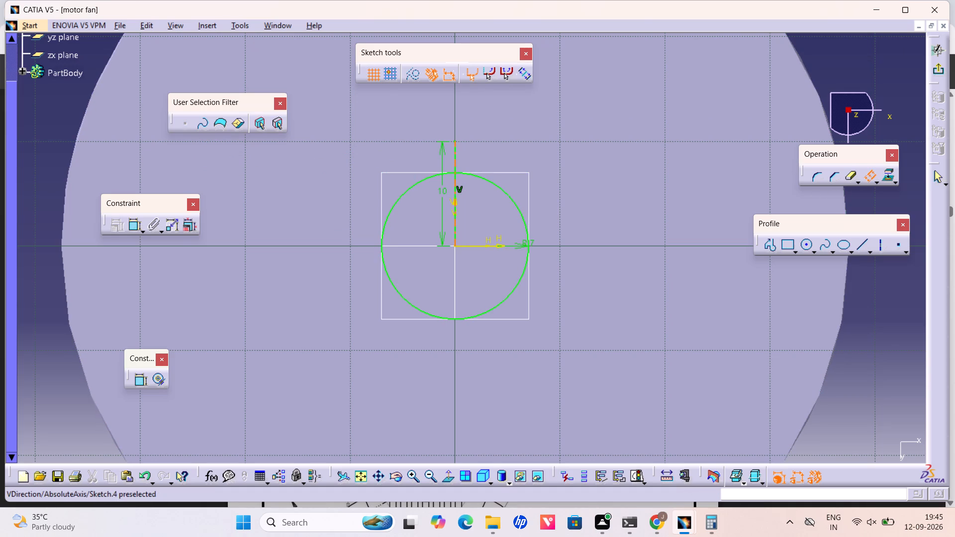
pyautogui.click(455, 181)
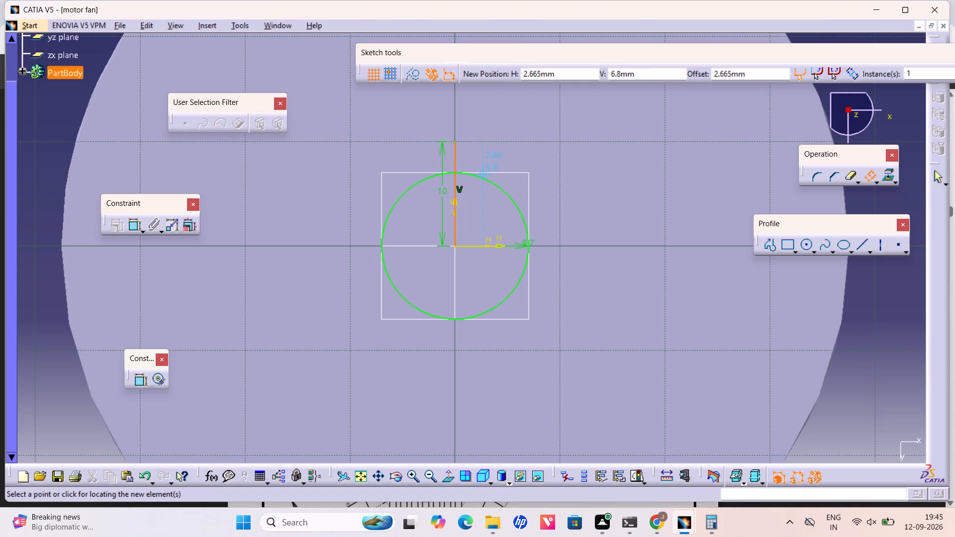
pyautogui.press('Tab')
pyautogui.press('Tab')
pyautogui.press('Tab')
pyautogui.write('2.5')
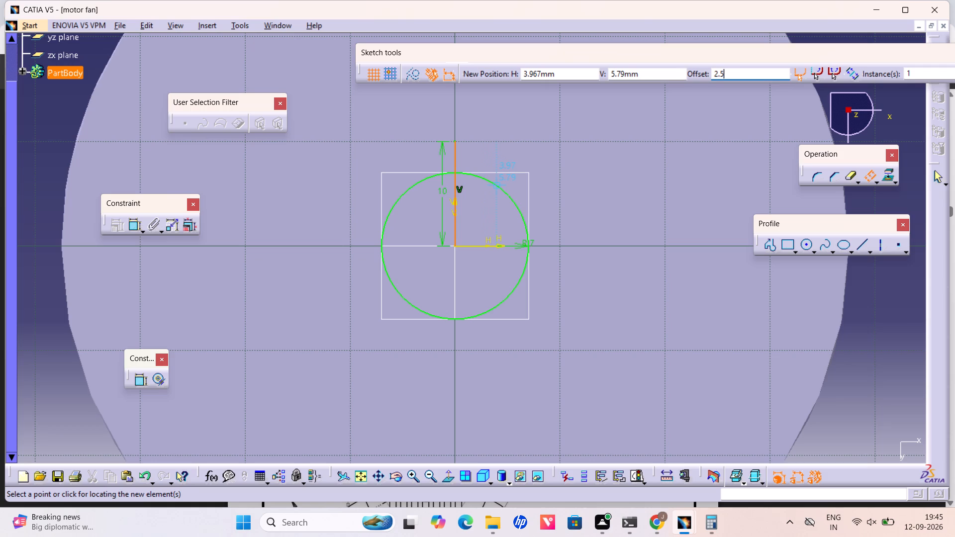
pyautogui.press('Return')
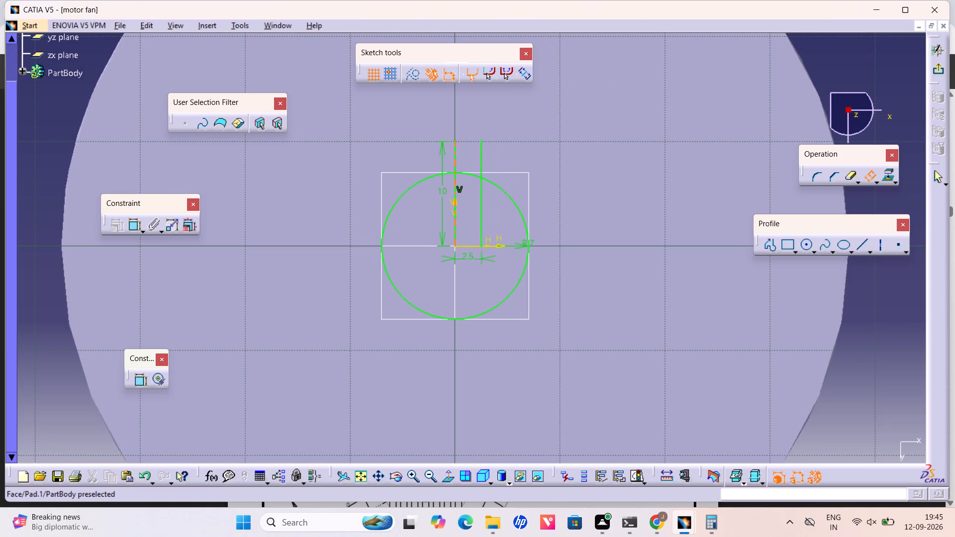
pyautogui.click(455, 180)
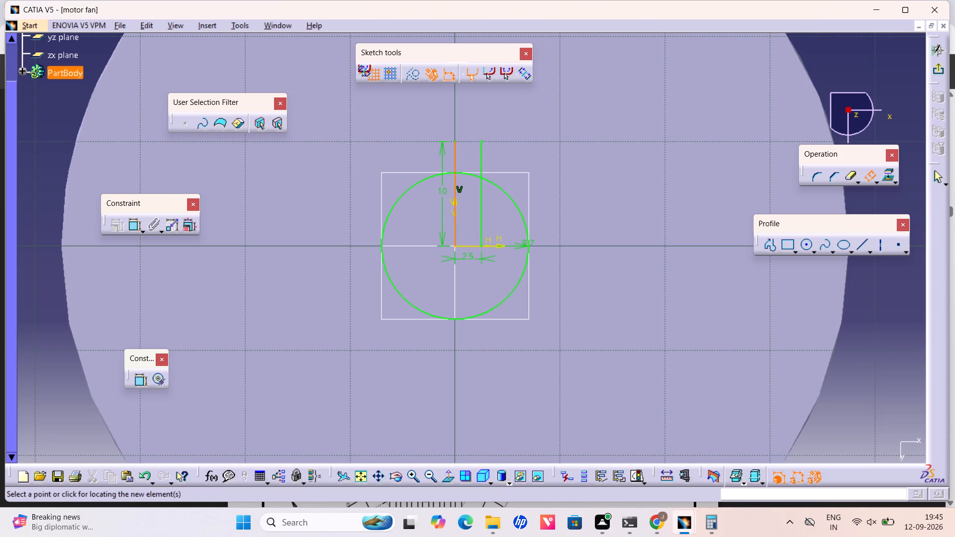
pyautogui.press('Tab')
pyautogui.press('Tab')
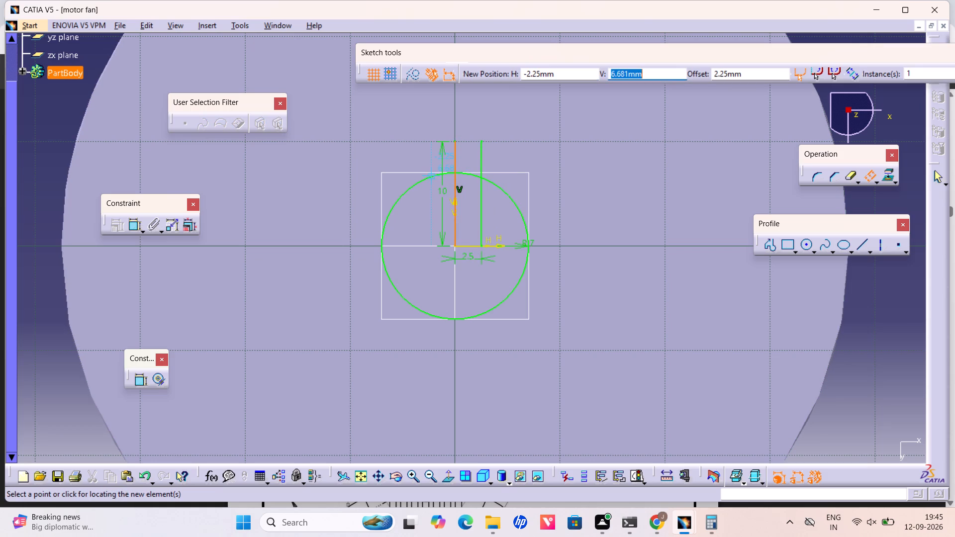
pyautogui.press('Tab')
pyautogui.press('Tab')
pyautogui.press('Tab')
pyautogui.press('Tab')
pyautogui.press('Tab')
pyautogui.press('Tab')
pyautogui.press('Tab')
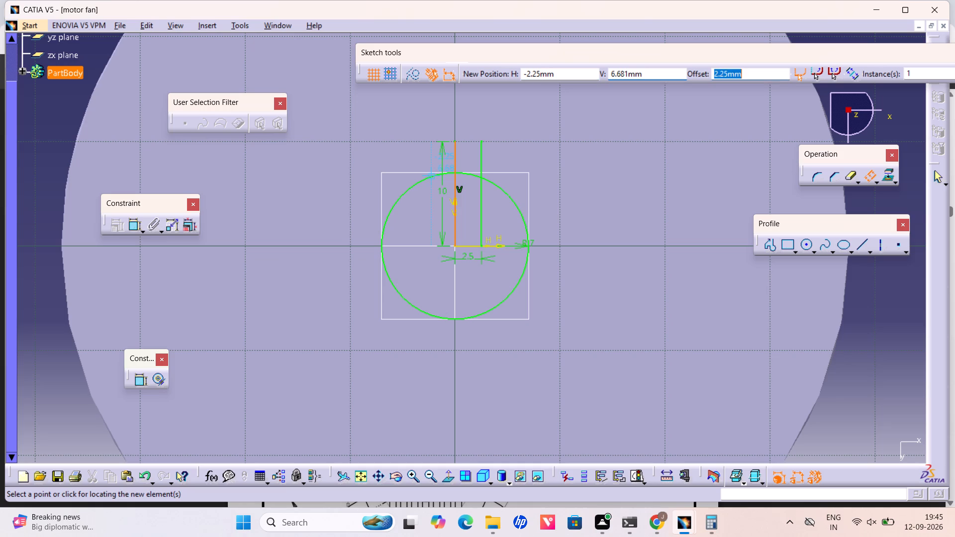
pyautogui.write('2.5')
pyautogui.press('Return')
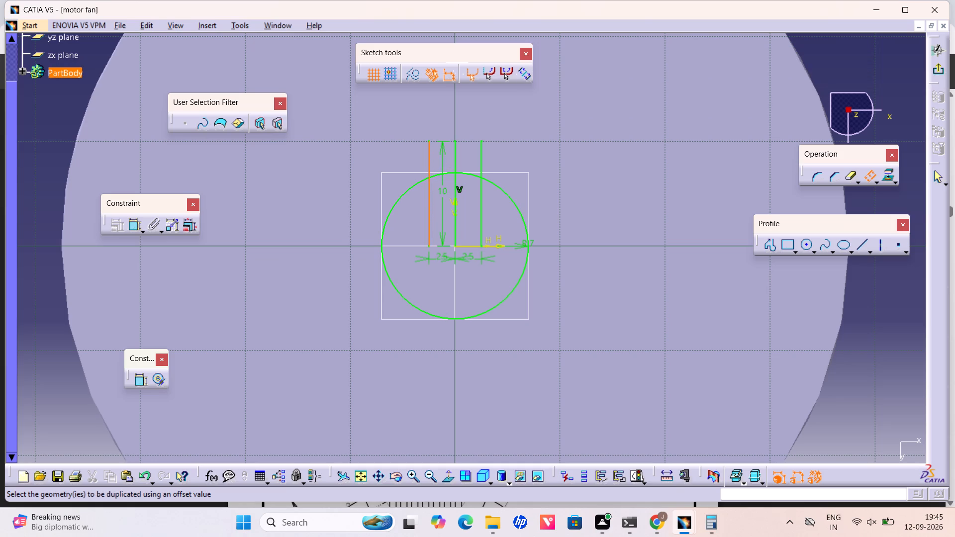
# Draw a horizontal line joining the upper ends of the two offset lines to close the keyway's top.
pyautogui.doubleClick(773, 246)
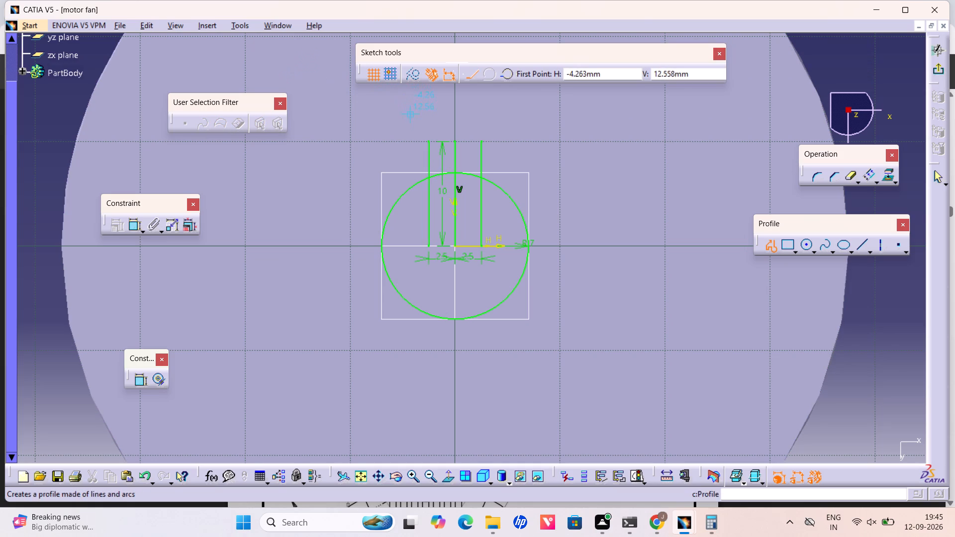
pyautogui.click(428, 142)
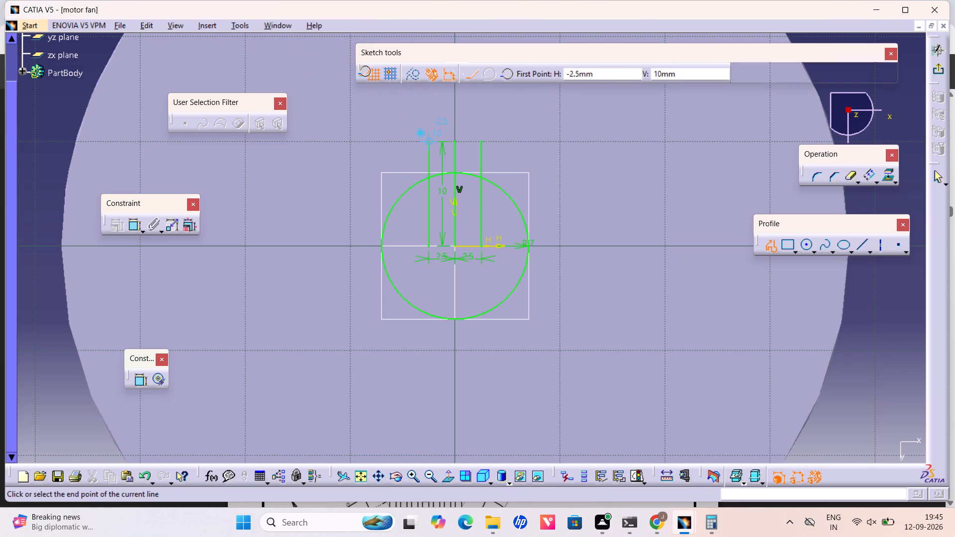
pyautogui.click(481, 142)
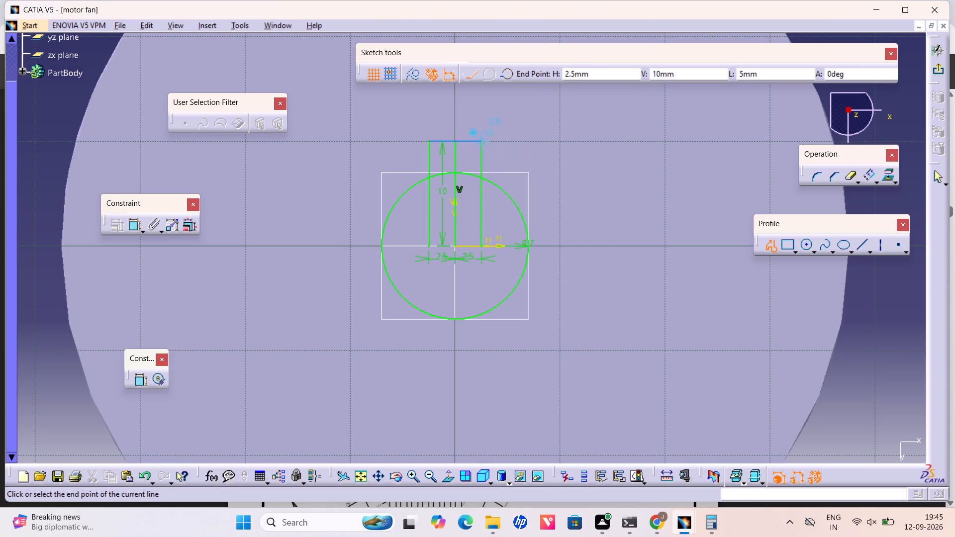
pyautogui.press('Escape')
pyautogui.press('Escape')
pyautogui.press('Escape')
pyautogui.press('Escape')
pyautogui.press('Escape')
pyautogui.press('Escape')
pyautogui.press('Escape')
pyautogui.press('Escape')
pyautogui.press('Escape')
pyautogui.press('Escape')
pyautogui.press('Escape')
pyautogui.press('Escape')
pyautogui.press('Escape')
pyautogui.press('Escape')
pyautogui.press('Escape')
pyautogui.press('Escape')
pyautogui.press('Escape')
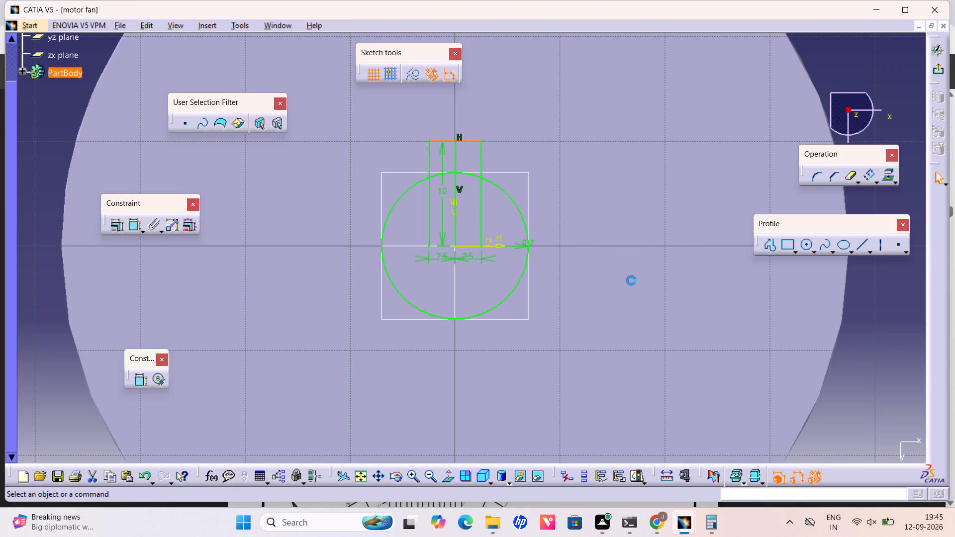
# Quick Trim the portions of the three vertical lines inside the circle, converting the centre line's length constraint into a distance.
pyautogui.keyDown('ctrl'); pyautogui.moveTo(666, 302); pyautogui.dragTo(655, 264, button='middle'); pyautogui.keyUp('ctrl')
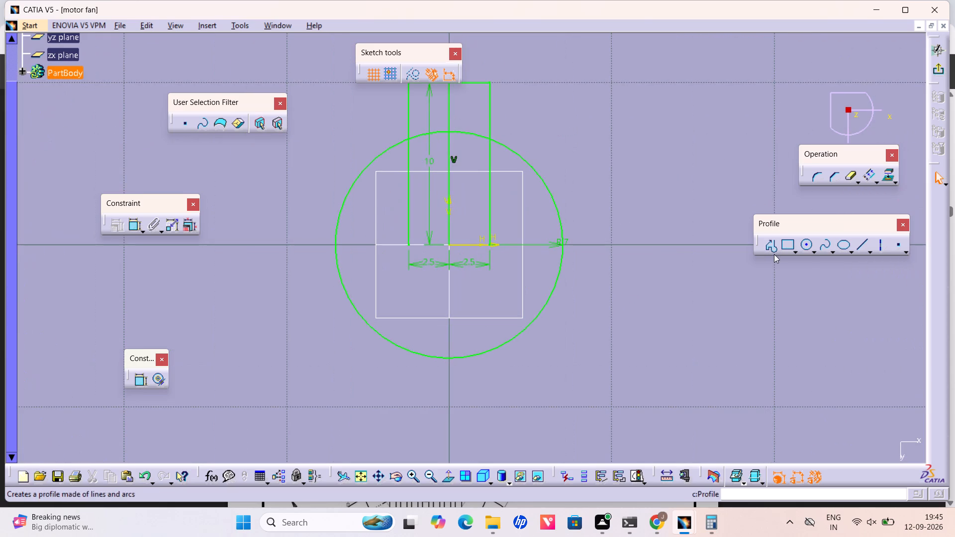
pyautogui.doubleClick(851, 176)
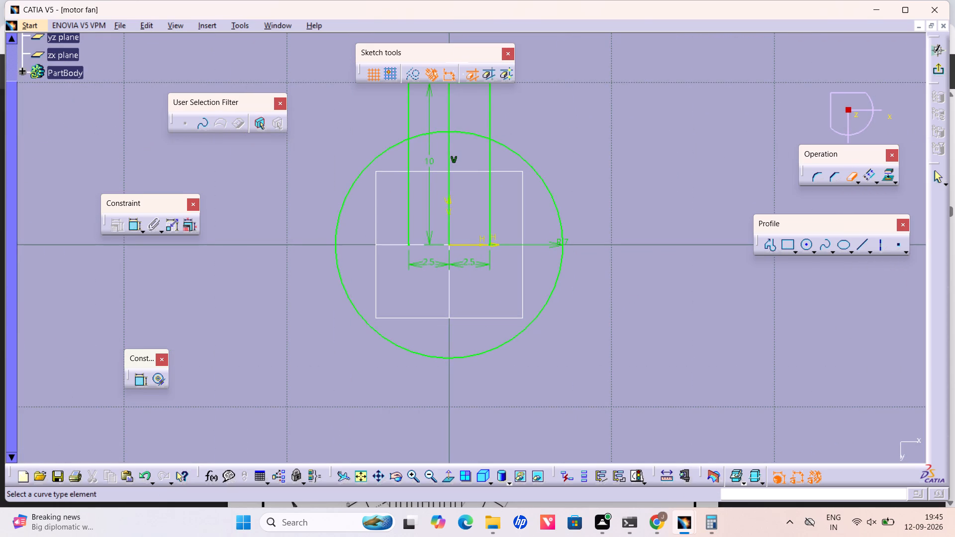
pyautogui.click(406, 157)
pyautogui.click(408, 161)
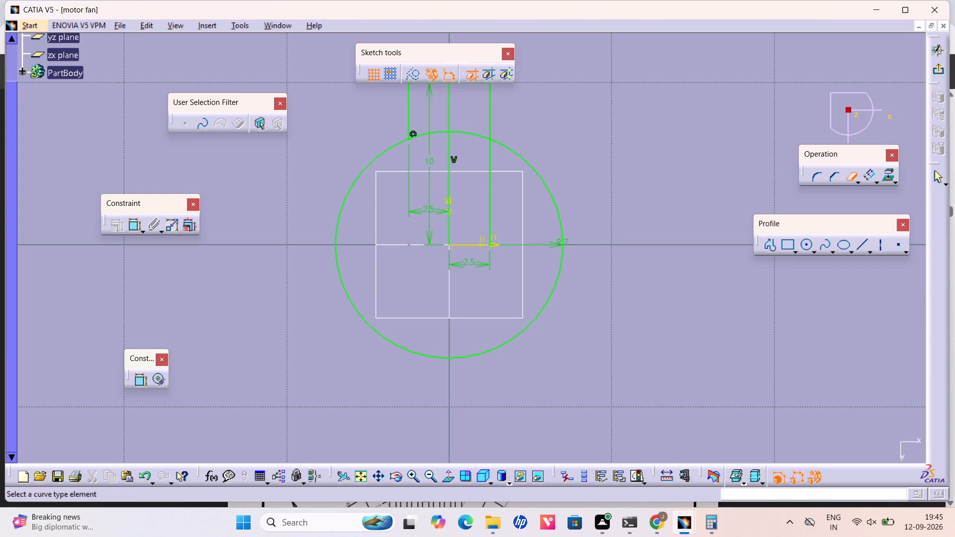
pyautogui.click(451, 149)
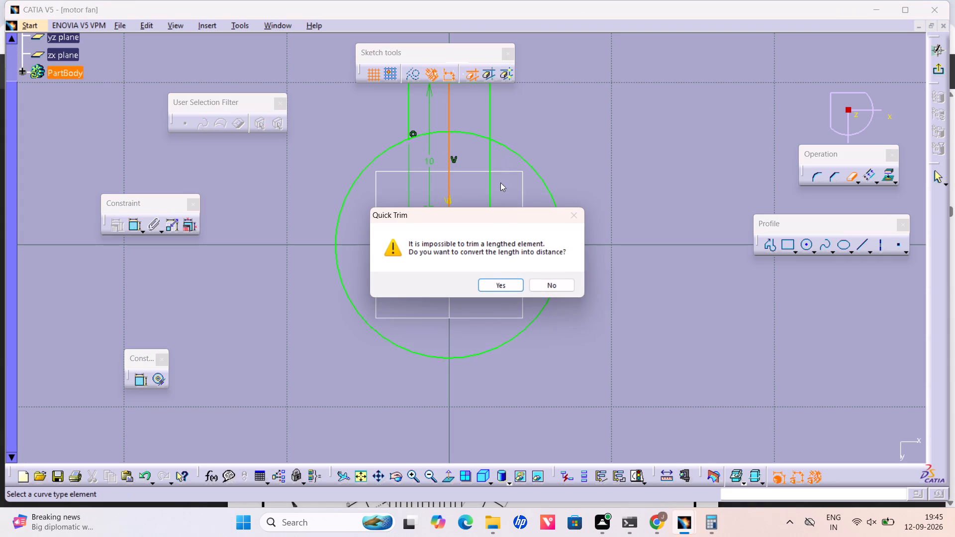
pyautogui.click(493, 279)
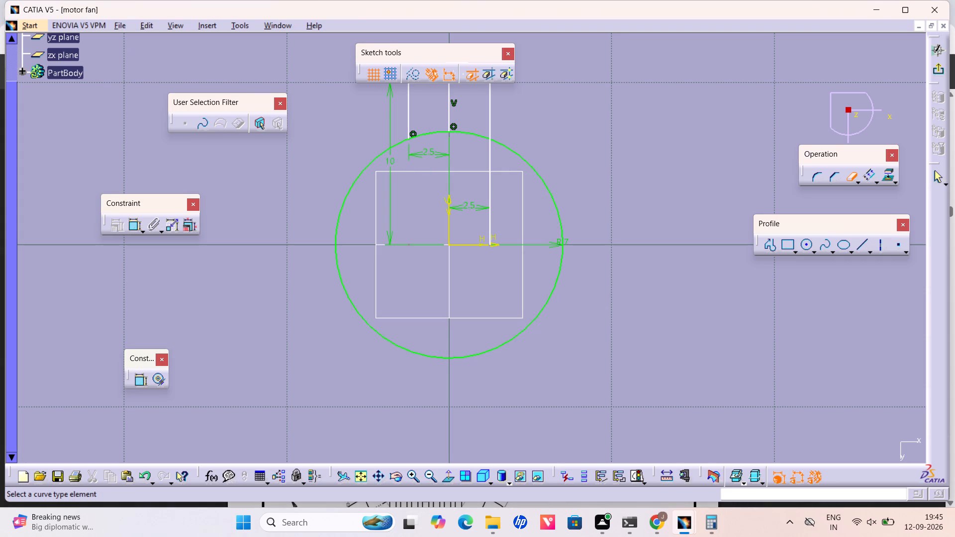
pyautogui.hotkey('ctrl', 'z')
pyautogui.hotkey('ctrl', 'z')
pyautogui.click(490, 164)
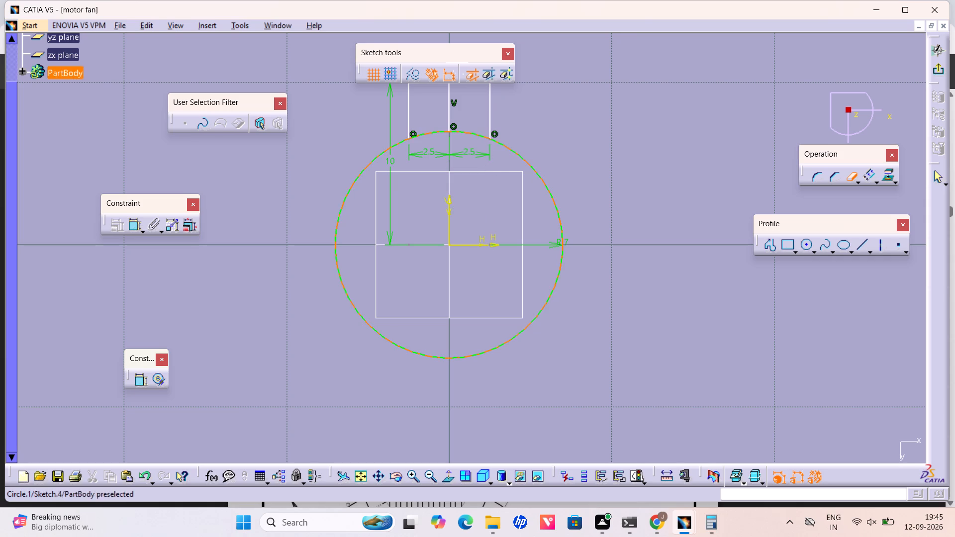
# Trim away the circle's arc between the keyway sides and the remaining centre line segment, leaving one keyed bore outline.
pyautogui.click(481, 138)
pyautogui.click(436, 130)
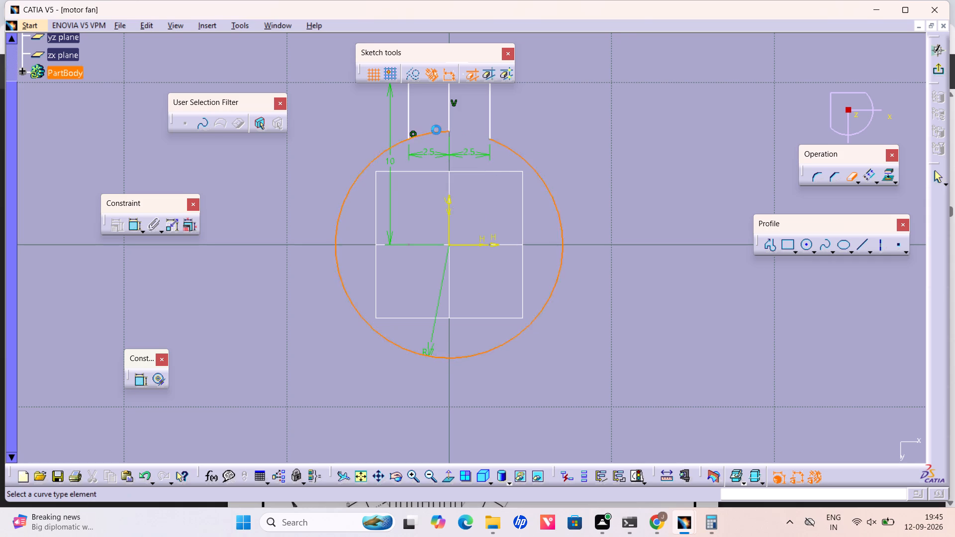
pyautogui.moveTo(457, 121); pyautogui.dragTo(460, 169, button='middle')
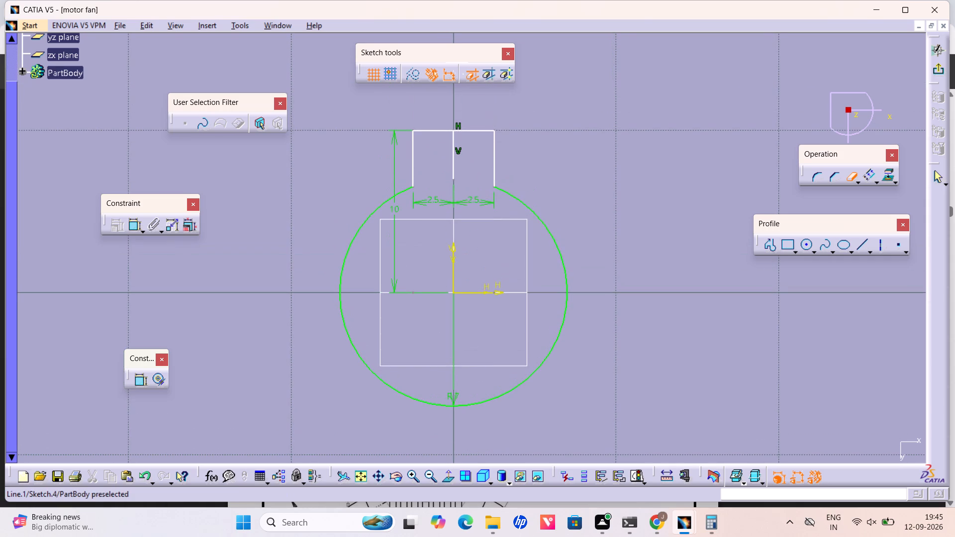
pyautogui.click(453, 158)
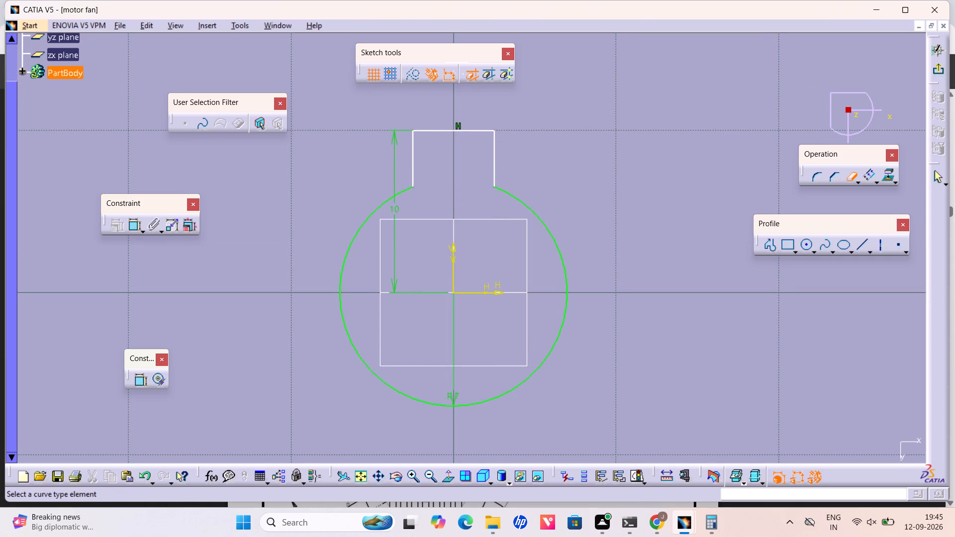
pyautogui.press('Escape')
pyautogui.press('Escape')
pyautogui.press('Escape')
pyautogui.press('Escape')
pyautogui.press('Escape')
pyautogui.press('Escape')
pyautogui.press('Escape')
pyautogui.press('Escape')
pyautogui.press('Escape')
pyautogui.press('Escape')
pyautogui.press('Escape')
pyautogui.press('Escape')
pyautogui.press('Escape')
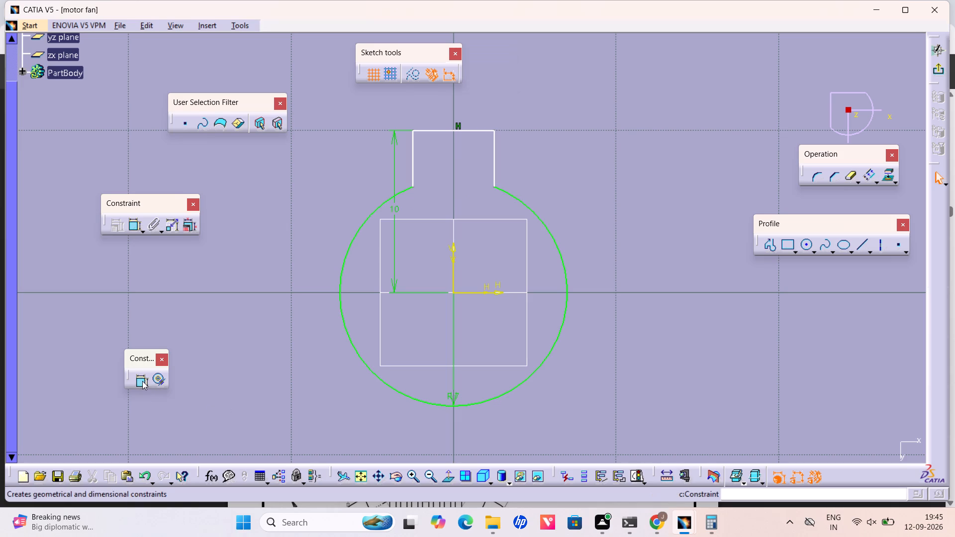
# Dimension the keyway's width between its side lines and the height of its top edge above the sketch origin.
pyautogui.doubleClick(142, 381)
pyautogui.click(413, 160)
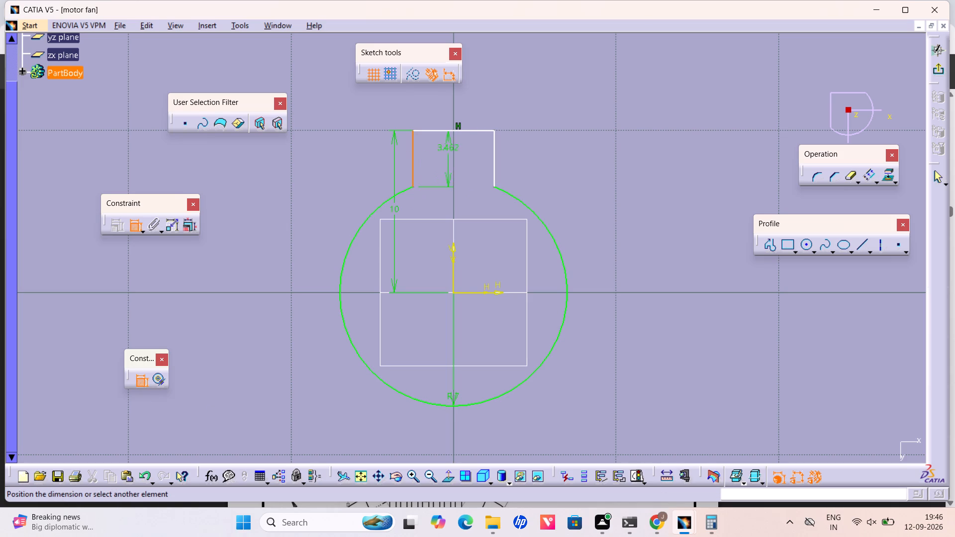
pyautogui.click(495, 170)
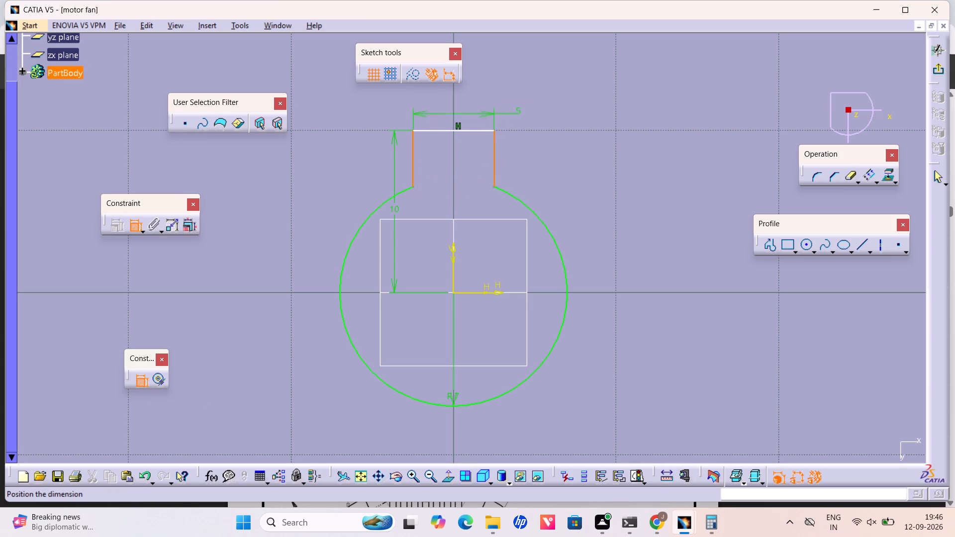
pyautogui.click(544, 105)
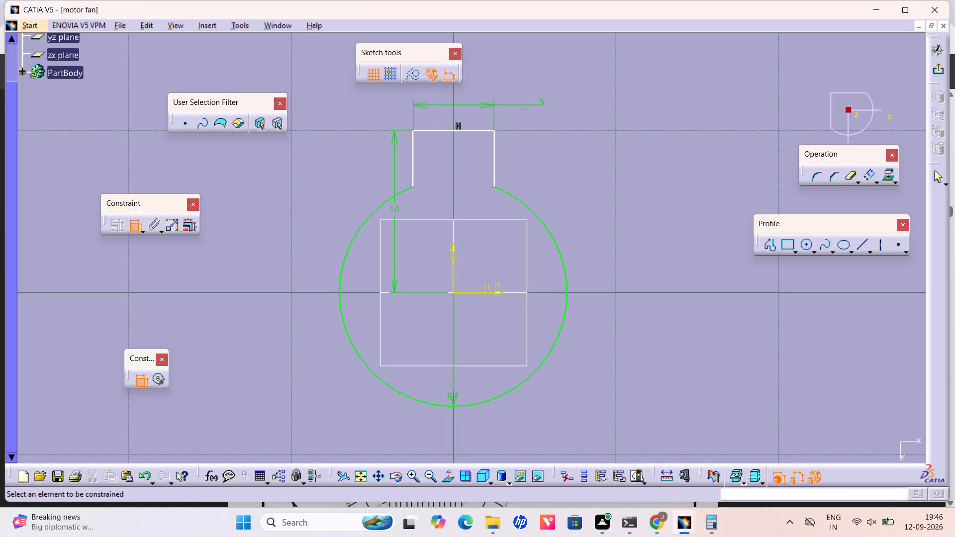
pyautogui.click(455, 132)
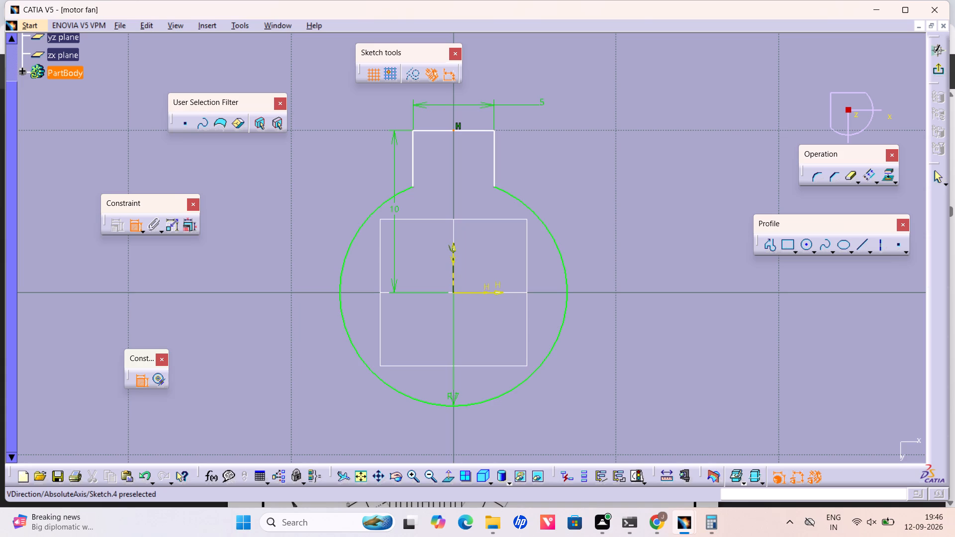
pyautogui.click(461, 291)
pyautogui.click(598, 197)
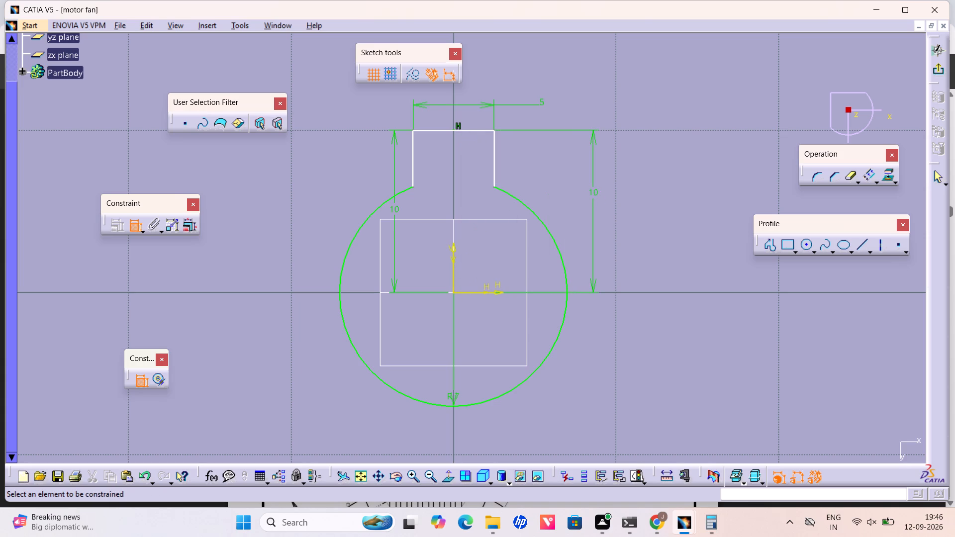
# Dimension the keyway's top edge from the horizontal axis and its right-hand side line from the vertical axis.
pyautogui.click(482, 130)
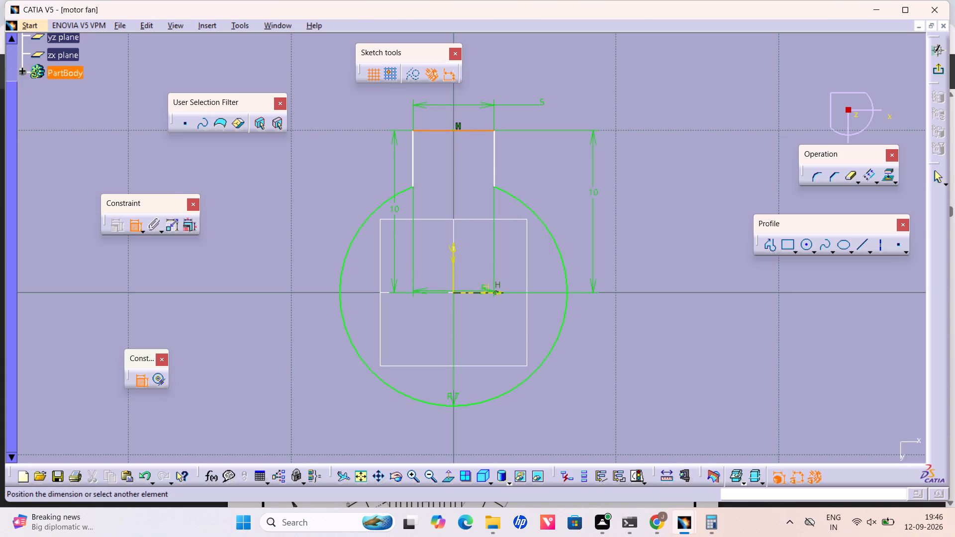
pyautogui.click(481, 290)
pyautogui.click(632, 225)
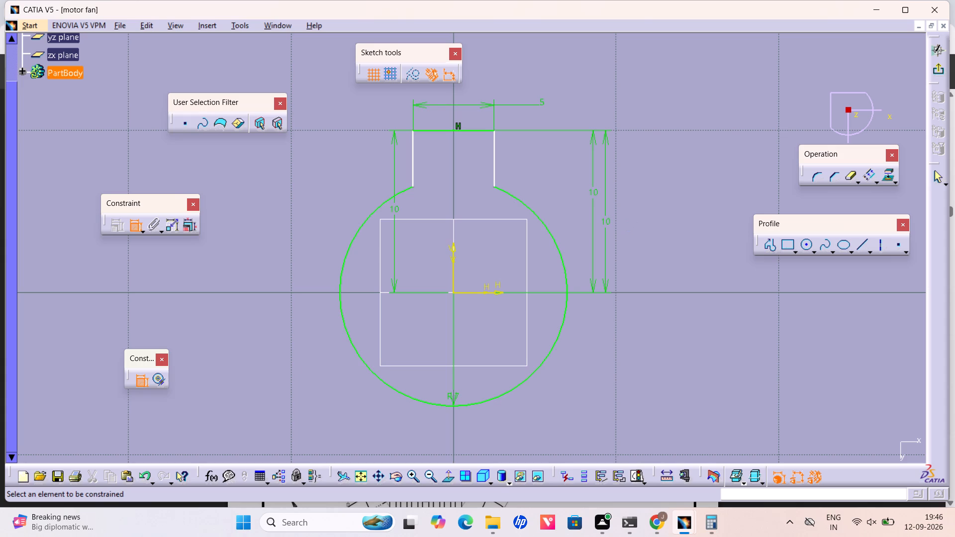
pyautogui.click(495, 160)
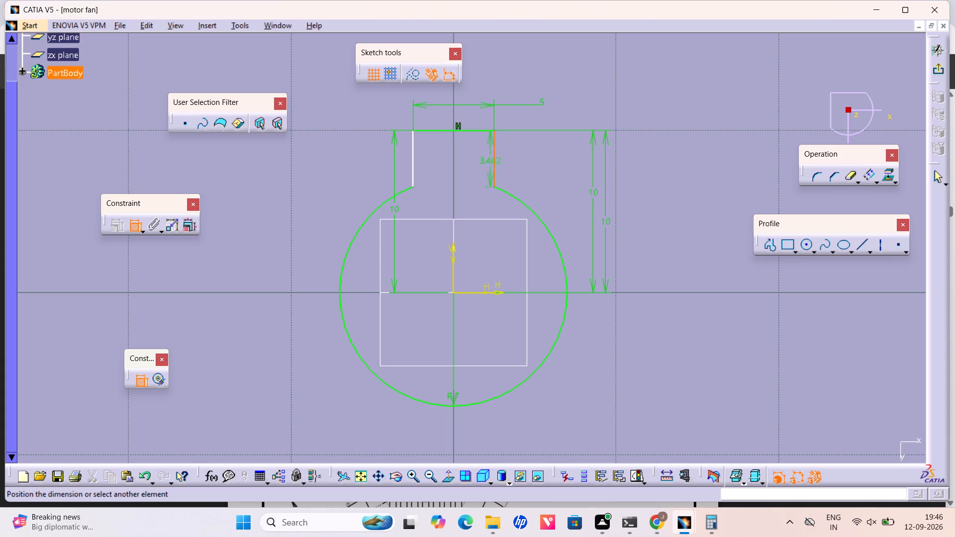
pyautogui.moveTo(454, 268); pyautogui.dragTo(427, 244)
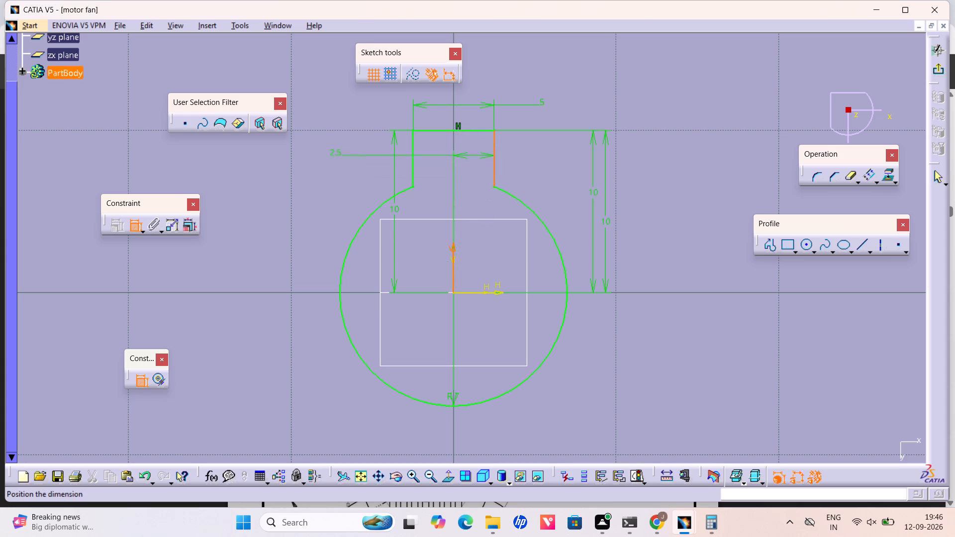
pyautogui.click(329, 153)
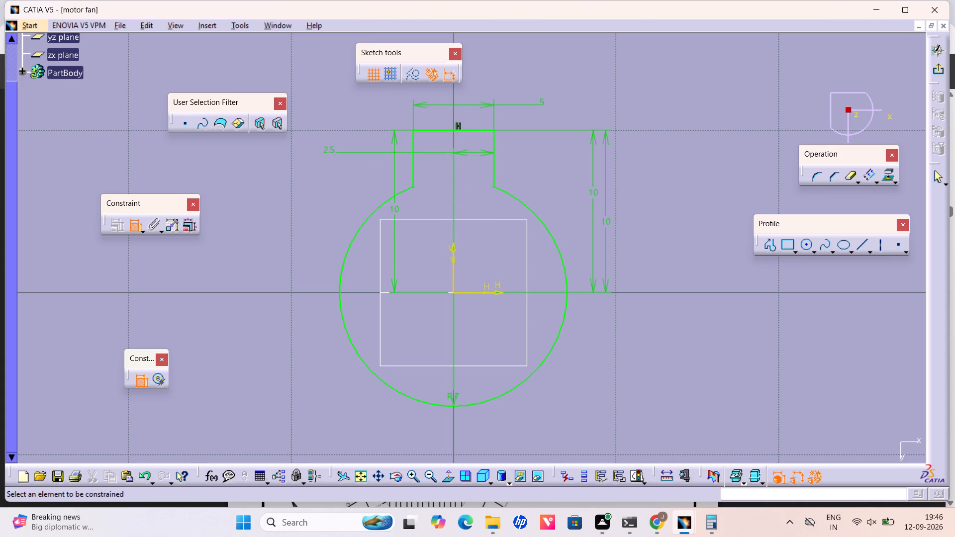
pyautogui.click(680, 109)
# Check the keyed bore sketch's solving status and review the geometry, use-edges and diagnostic results in Sketch Analysis.
pyautogui.click(637, 471)
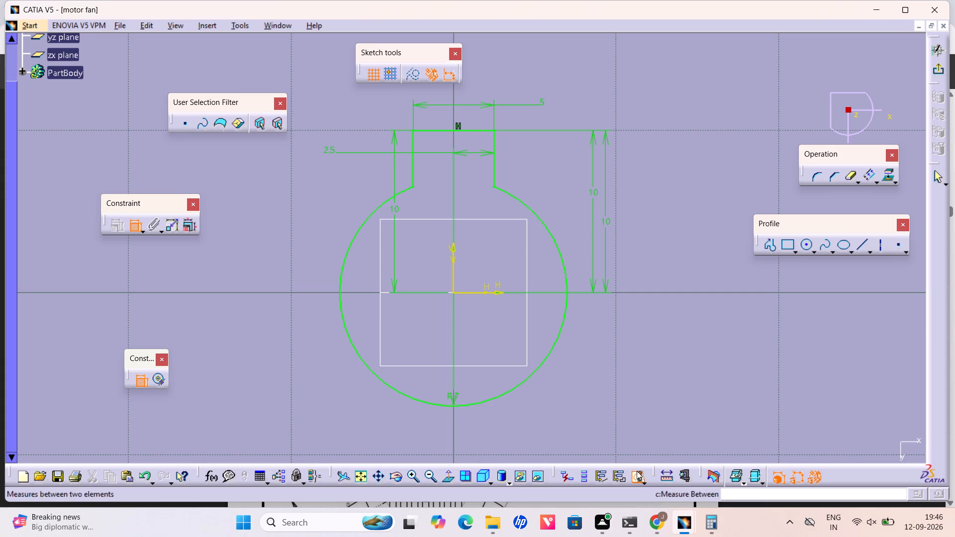
pyautogui.click(812, 315)
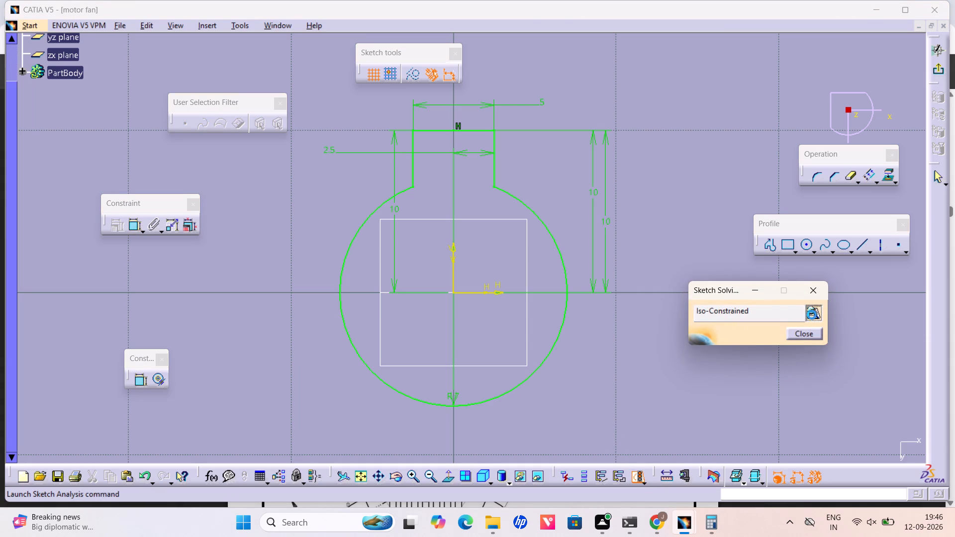
pyautogui.scroll(-6, 302, 227)
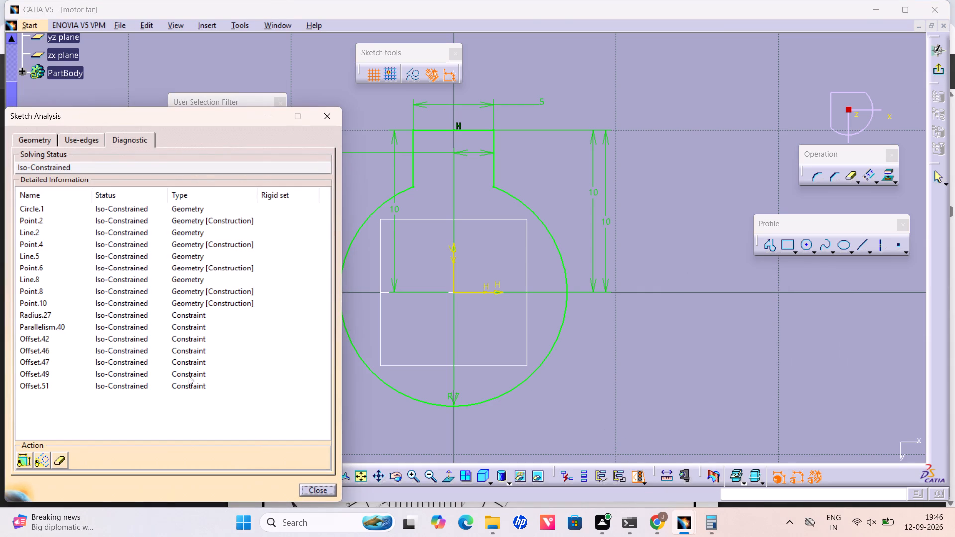
pyautogui.click(87, 145)
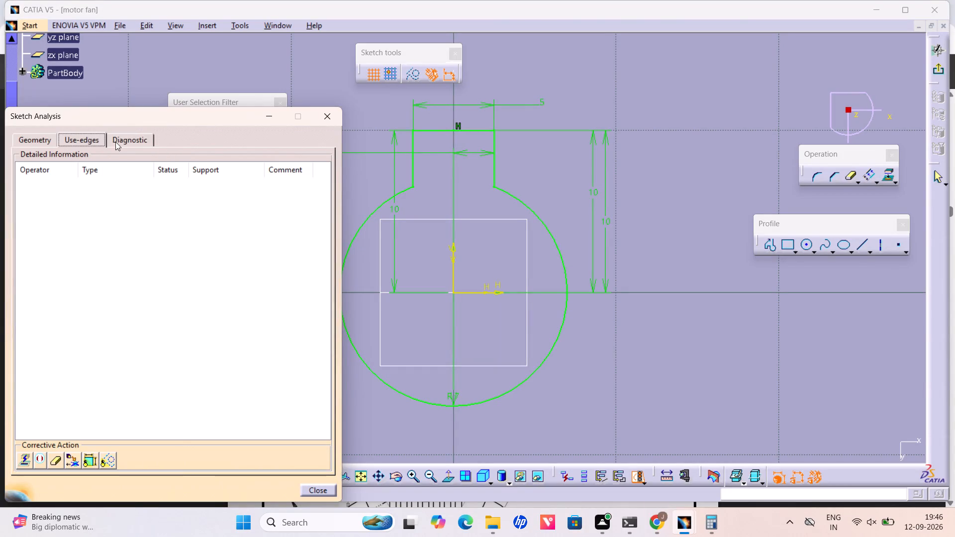
pyautogui.click(120, 140)
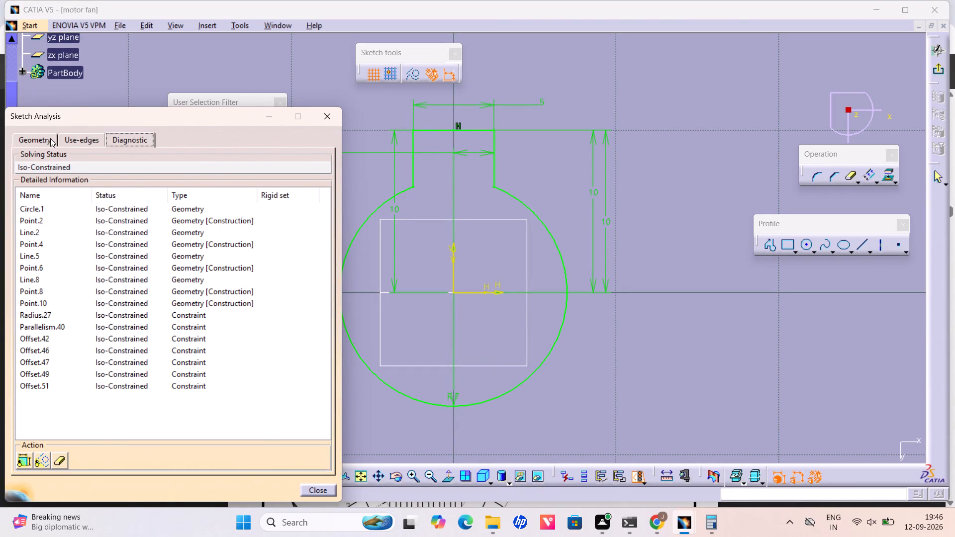
pyautogui.click(49, 138)
pyautogui.click(259, 116)
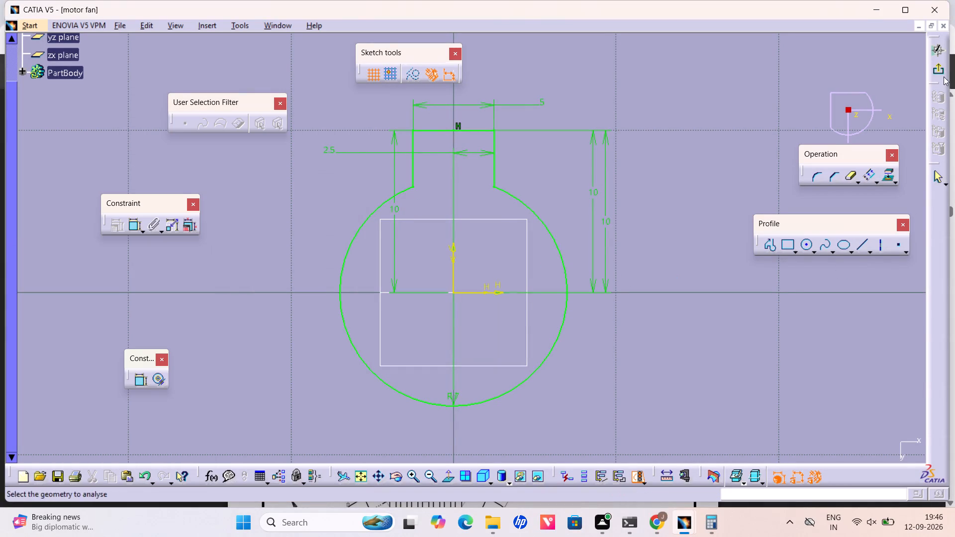
# Exit the keyed bore sketch and return to the 3D part.
pyautogui.click(939, 71)
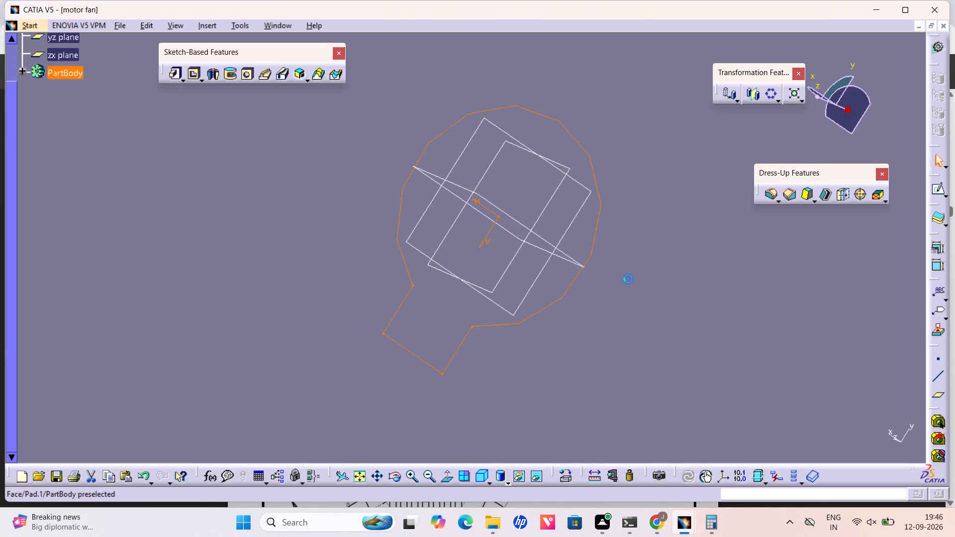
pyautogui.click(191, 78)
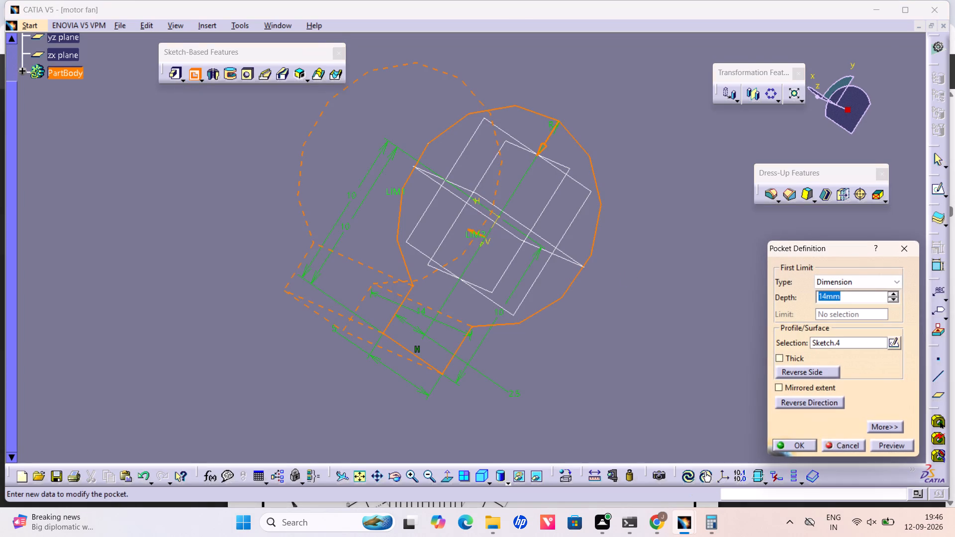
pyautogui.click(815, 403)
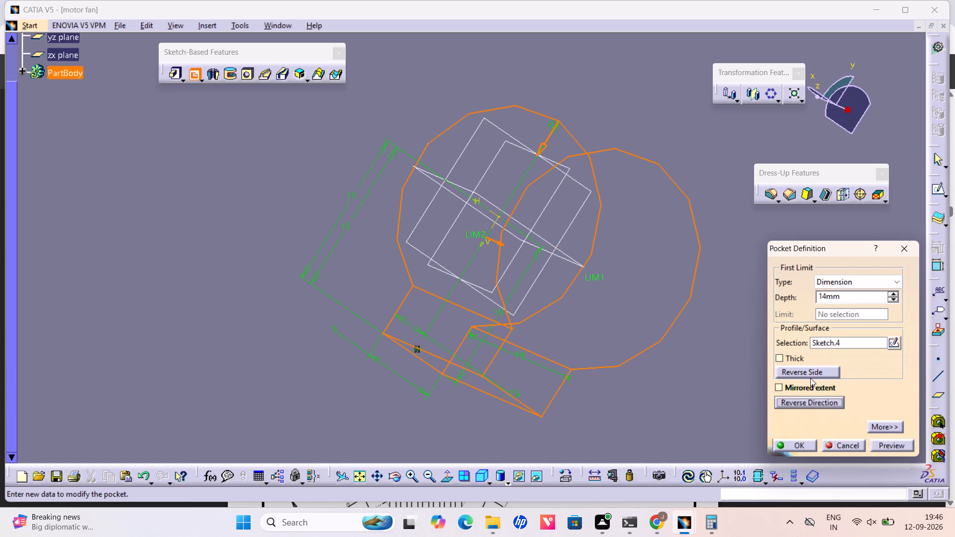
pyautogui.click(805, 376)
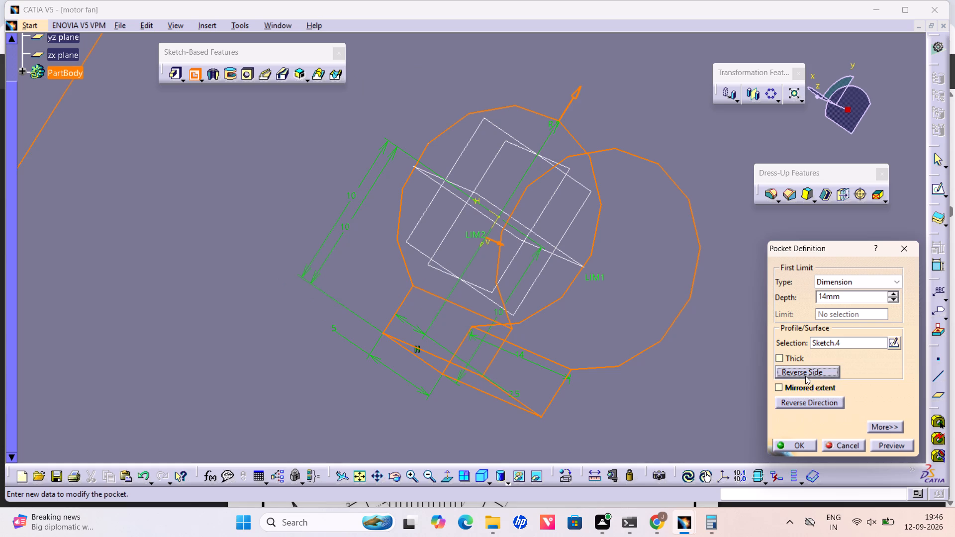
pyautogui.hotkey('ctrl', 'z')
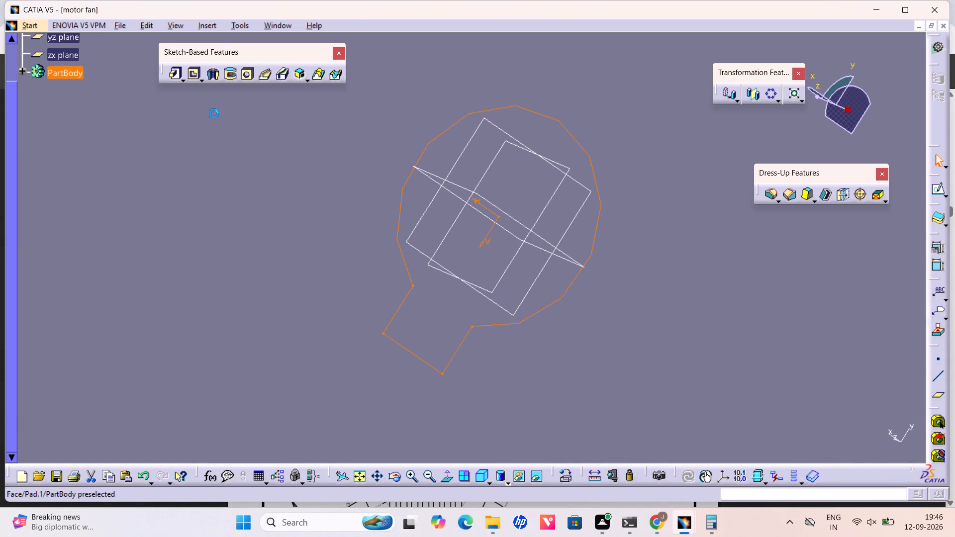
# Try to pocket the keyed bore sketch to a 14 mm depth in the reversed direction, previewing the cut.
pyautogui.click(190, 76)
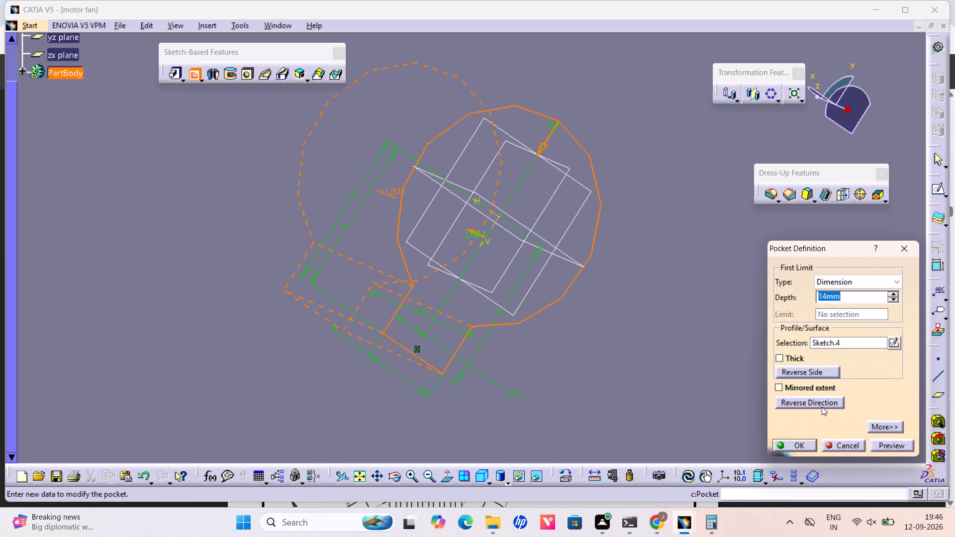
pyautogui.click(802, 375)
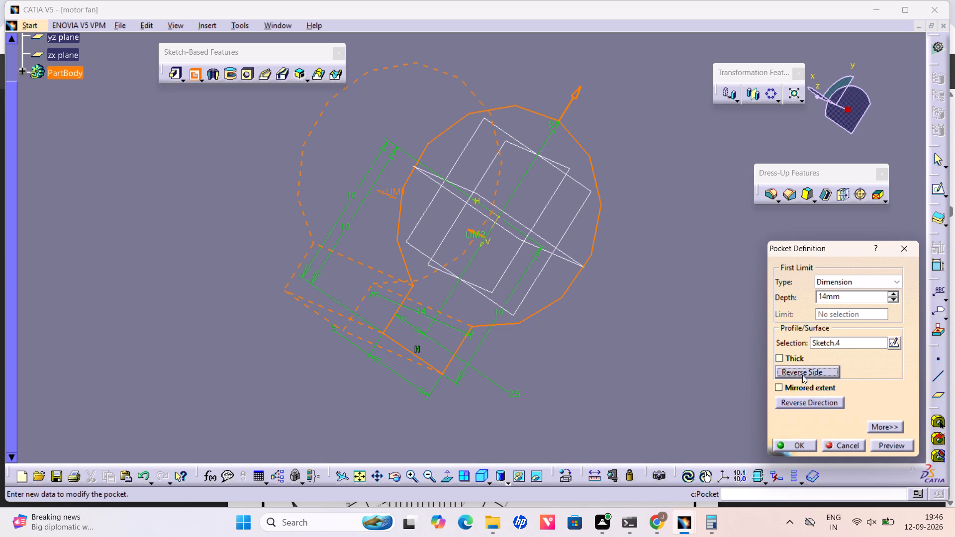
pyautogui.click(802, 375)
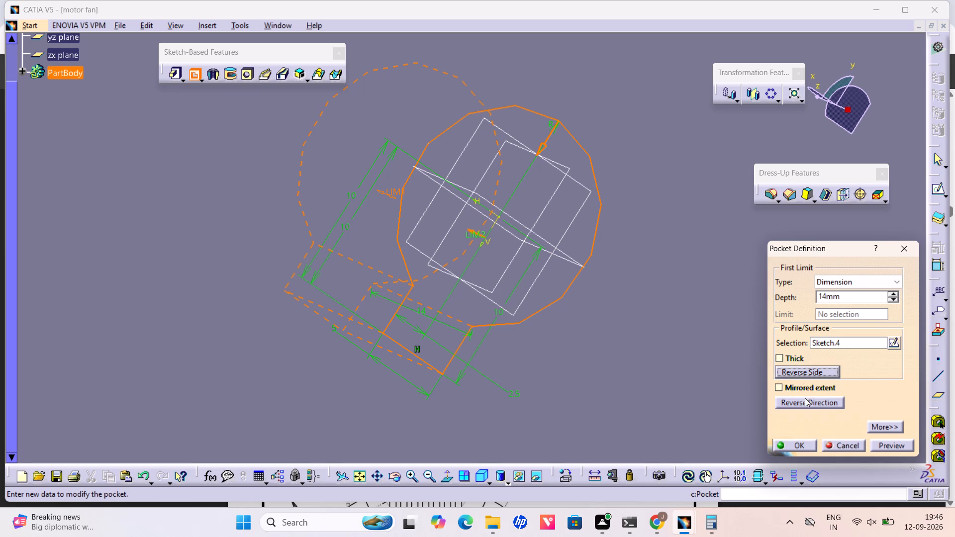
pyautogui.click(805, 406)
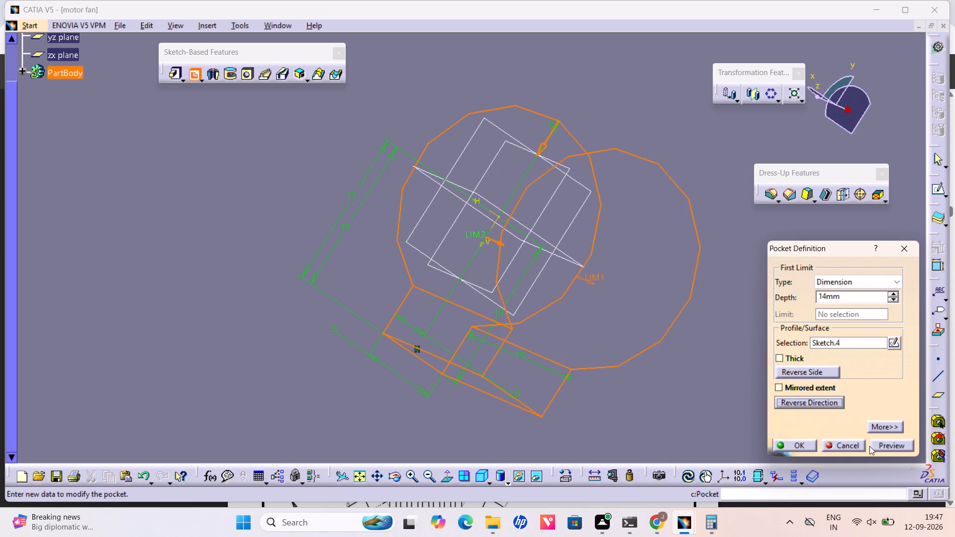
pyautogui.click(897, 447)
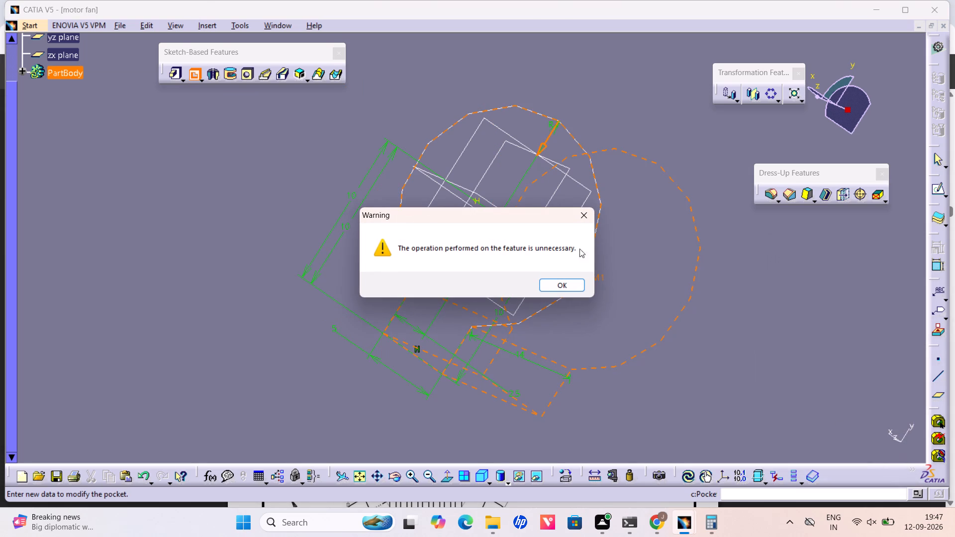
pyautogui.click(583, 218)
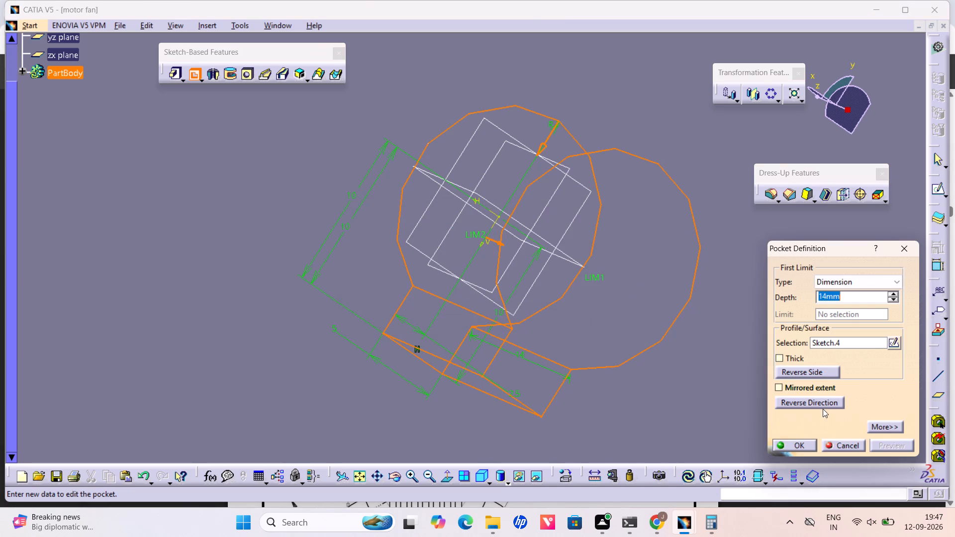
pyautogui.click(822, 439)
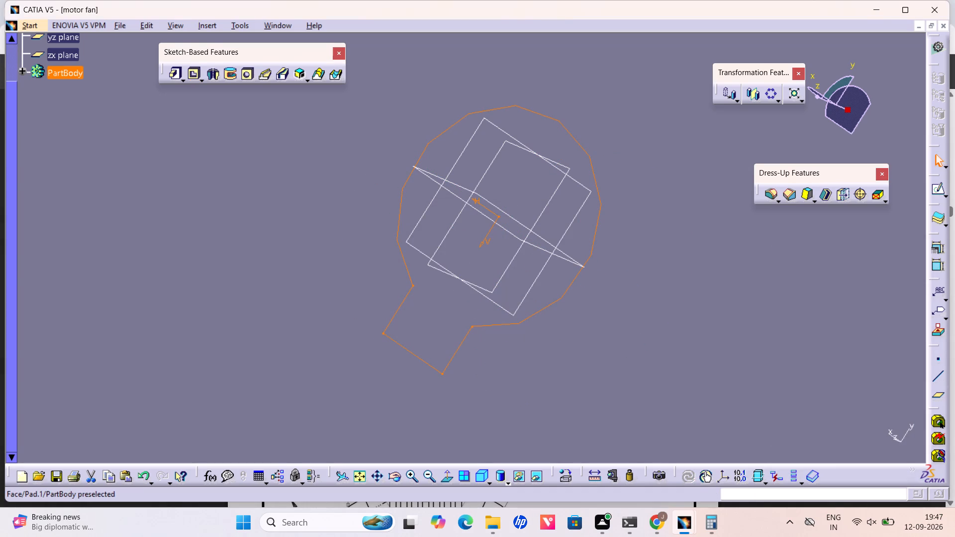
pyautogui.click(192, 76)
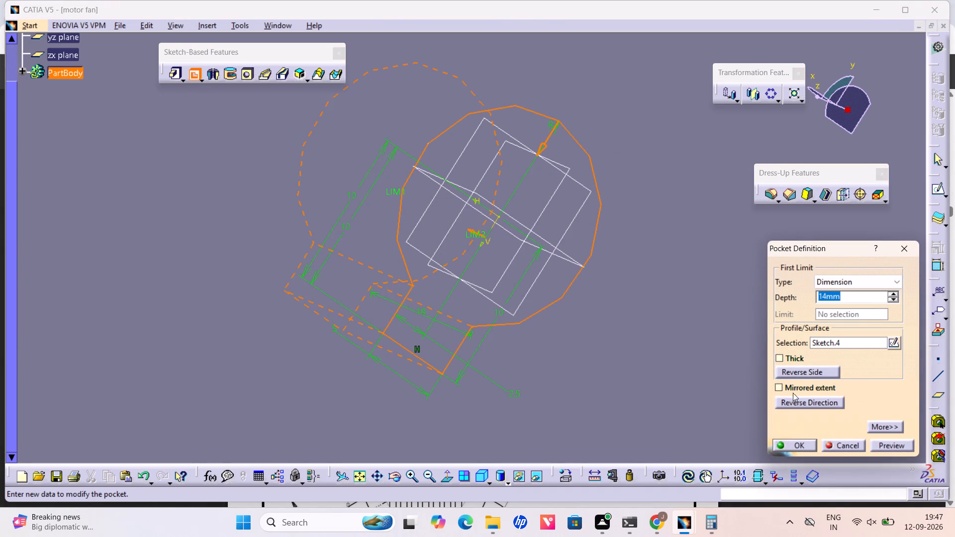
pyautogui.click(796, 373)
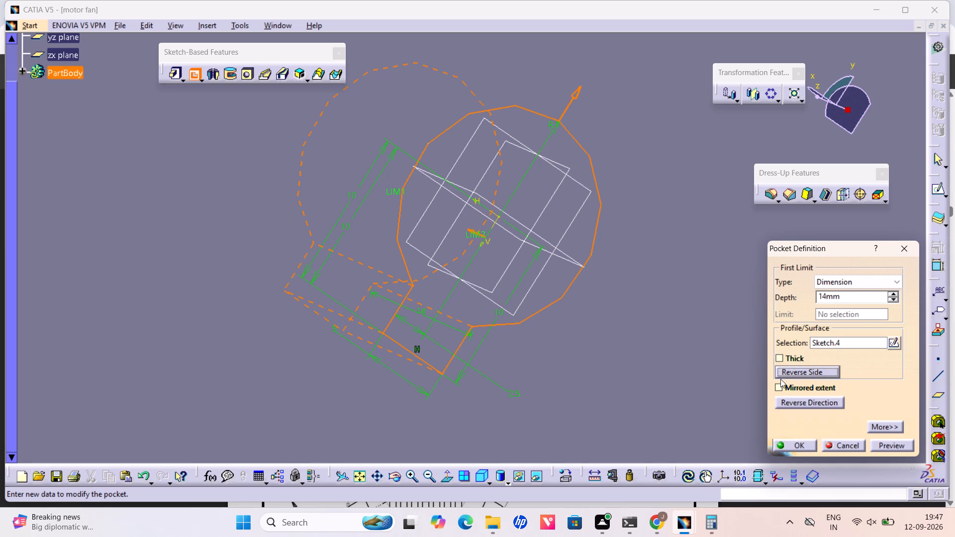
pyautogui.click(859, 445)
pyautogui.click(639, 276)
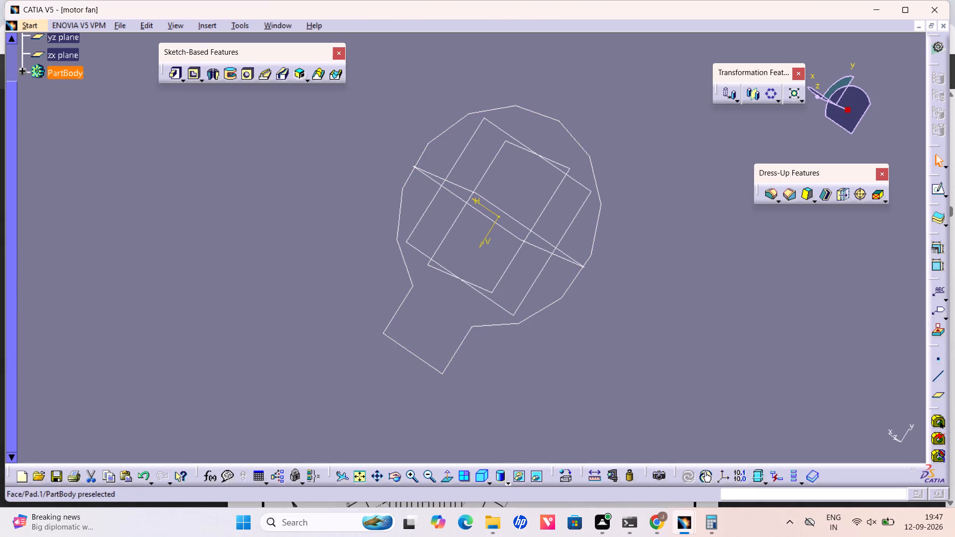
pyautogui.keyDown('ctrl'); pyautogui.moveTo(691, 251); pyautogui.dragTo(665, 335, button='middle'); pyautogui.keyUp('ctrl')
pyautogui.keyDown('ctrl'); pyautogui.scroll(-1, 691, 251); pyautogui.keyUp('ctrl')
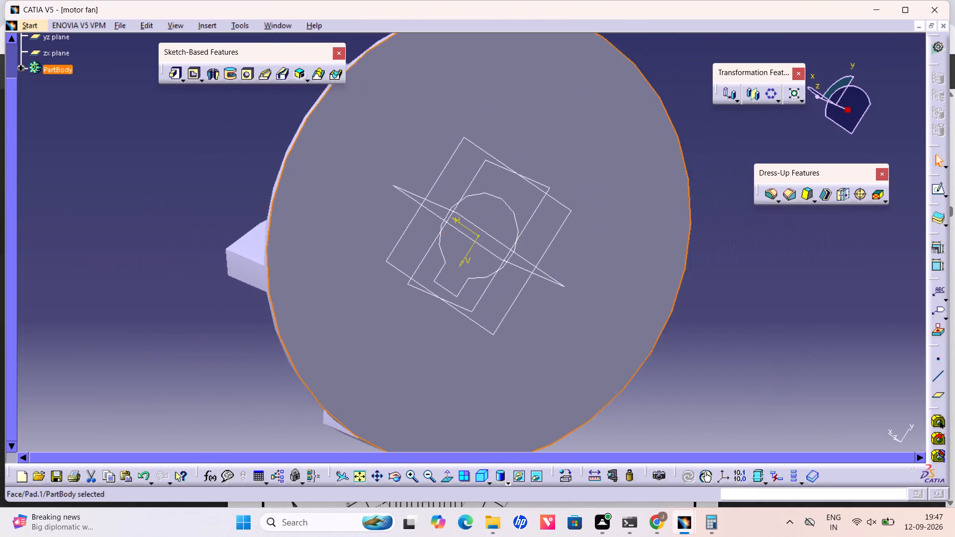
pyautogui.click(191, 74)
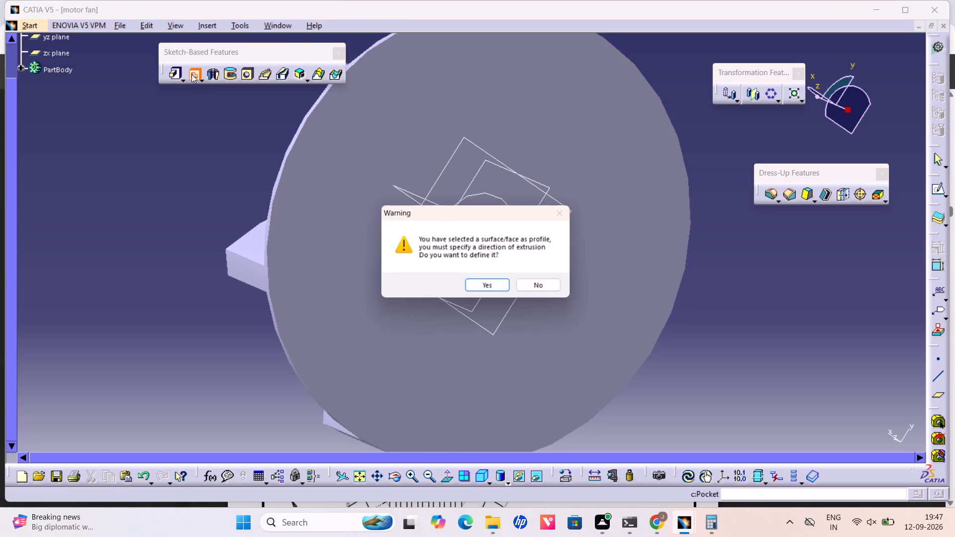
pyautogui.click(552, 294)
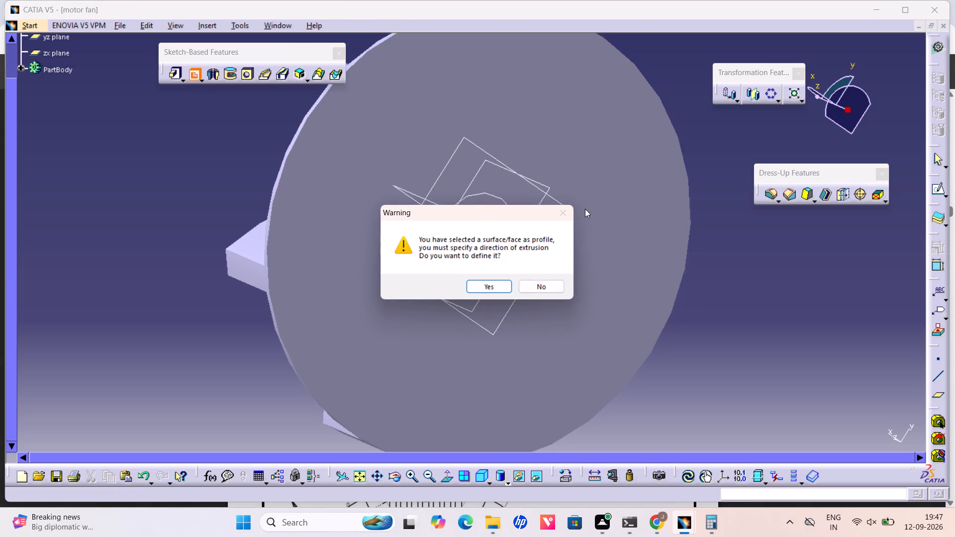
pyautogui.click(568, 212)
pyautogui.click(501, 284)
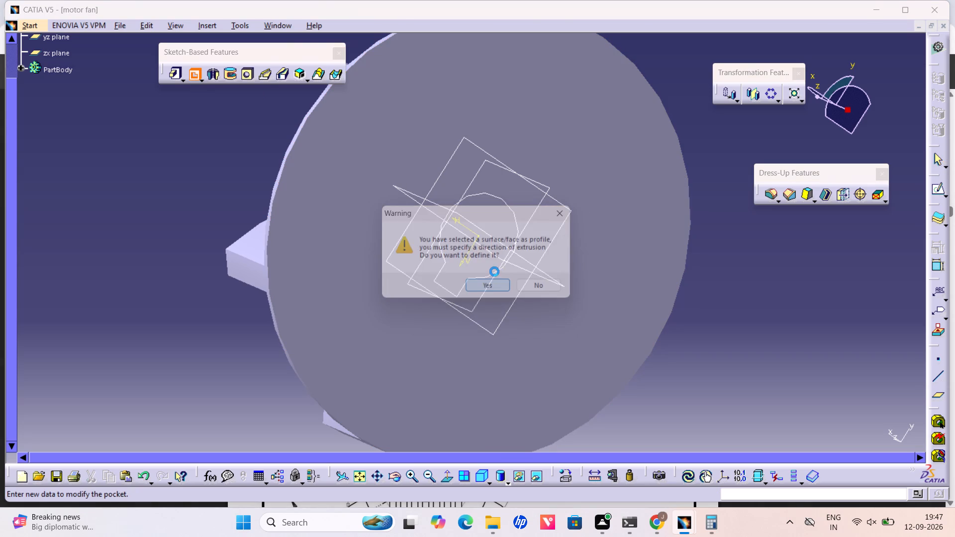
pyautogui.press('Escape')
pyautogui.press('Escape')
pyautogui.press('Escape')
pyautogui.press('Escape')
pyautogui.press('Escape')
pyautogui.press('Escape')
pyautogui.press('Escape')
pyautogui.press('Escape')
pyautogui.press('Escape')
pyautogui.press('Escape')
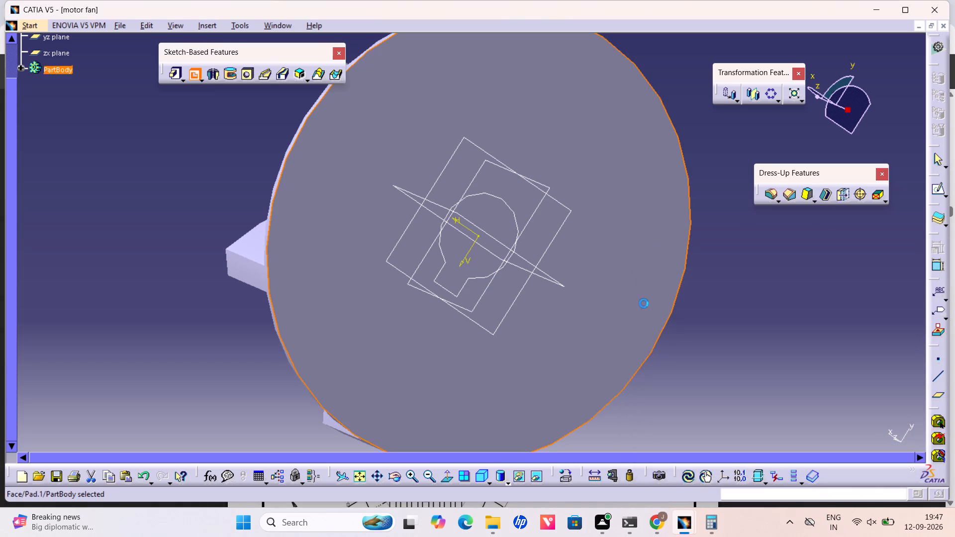
# Pocket the keyed bore sketch through the disc to a depth of 14 mm.
pyautogui.click(479, 278)
pyautogui.keyDown('ctrl'); pyautogui.click(463, 288); pyautogui.keyUp('ctrl')
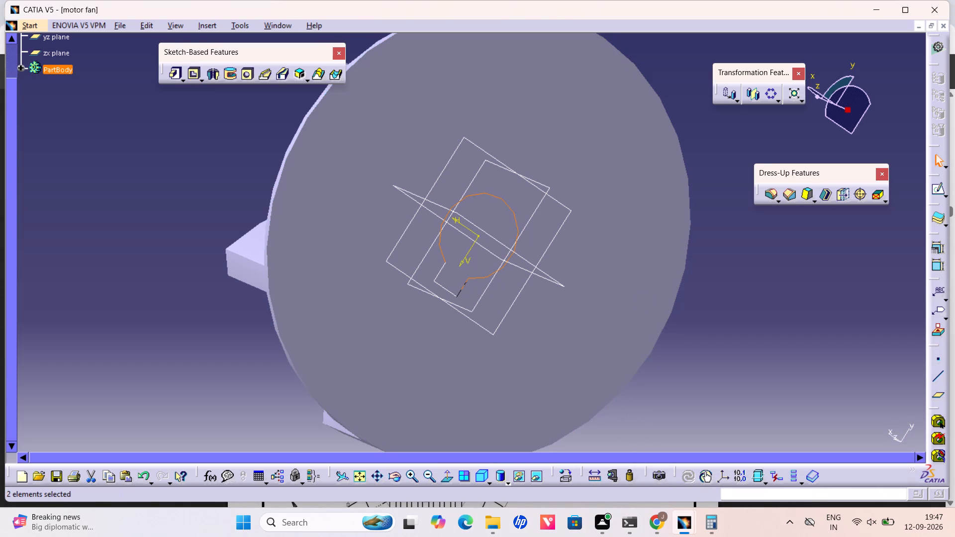
pyautogui.keyDown('ctrl'); pyautogui.click(449, 292); pyautogui.keyUp('ctrl')
pyautogui.keyDown('ctrl'); pyautogui.click(439, 270); pyautogui.keyUp('ctrl')
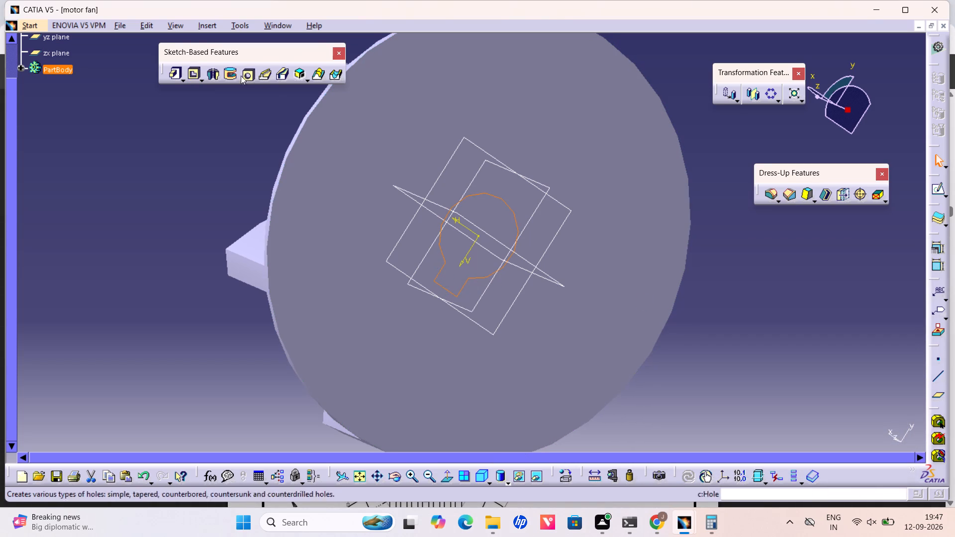
pyautogui.click(196, 74)
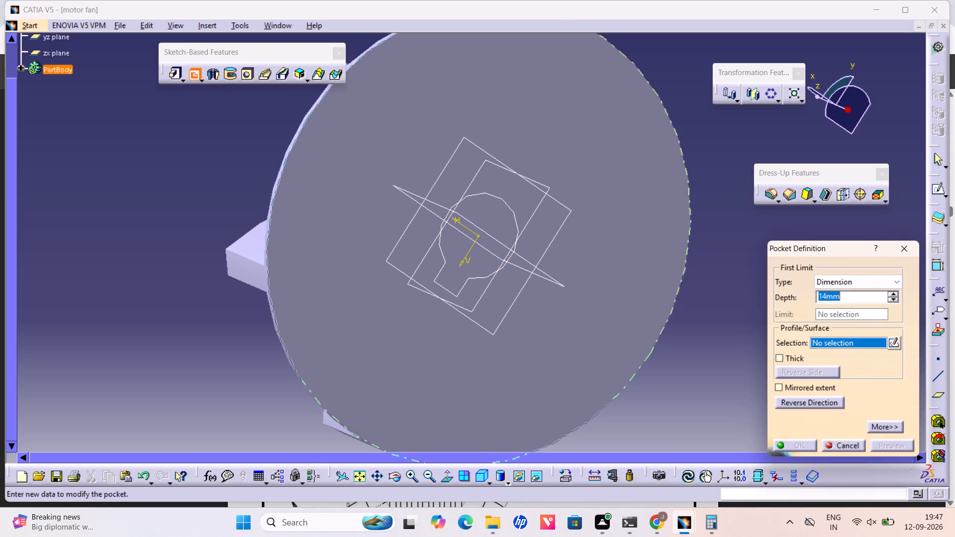
pyautogui.click(465, 282)
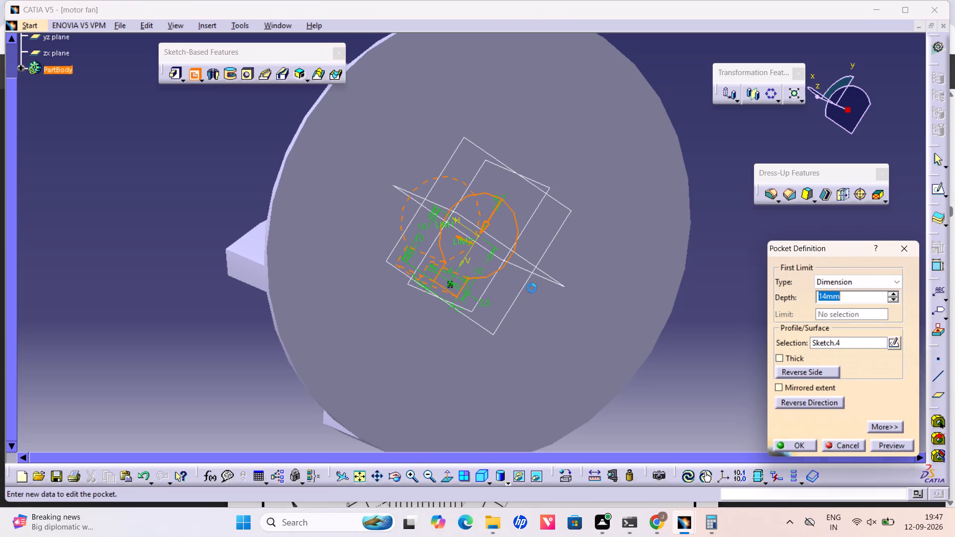
pyautogui.click(801, 443)
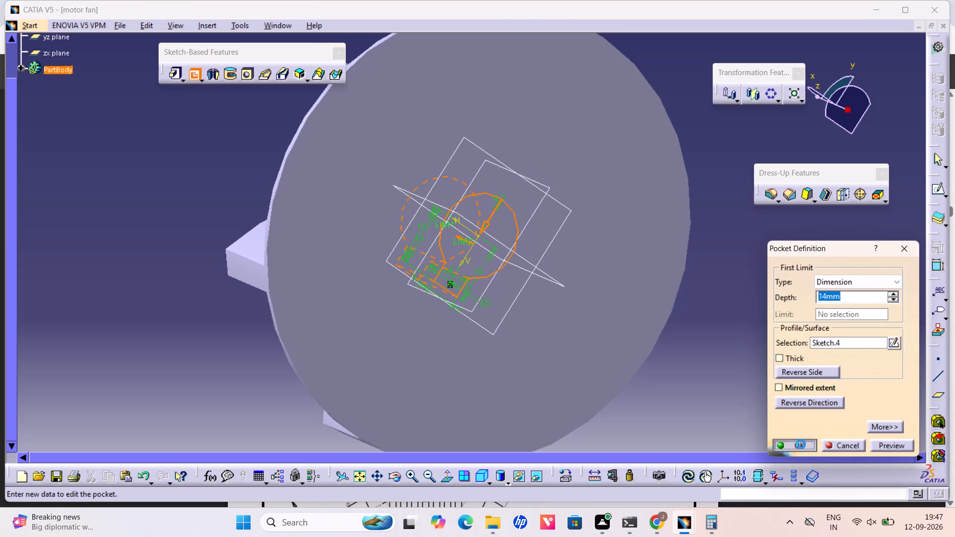
pyautogui.click(760, 317)
# Examine the keyed bore cut from the blade side and the back of the disc.
pyautogui.middleClick(781, 300)
pyautogui.rightClick(781, 300)
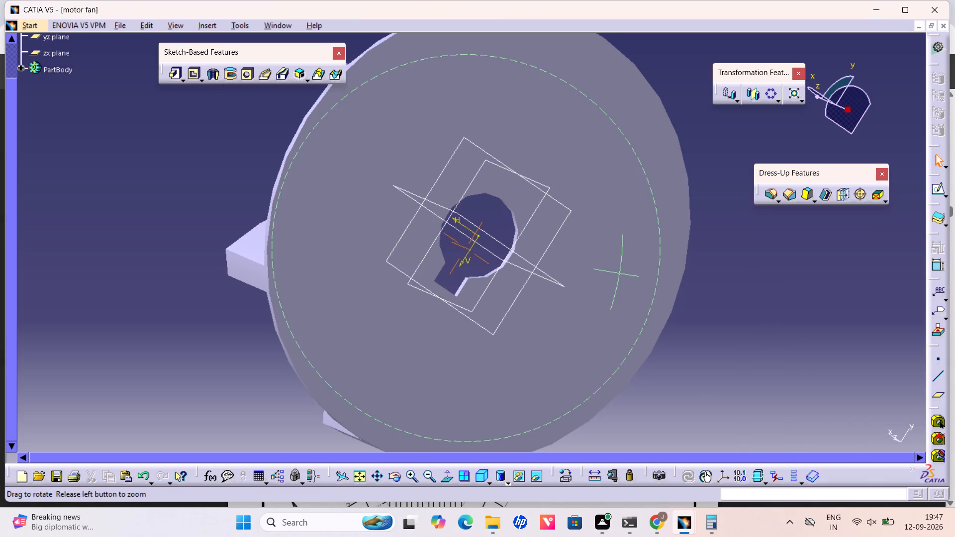
pyautogui.click(479, 475)
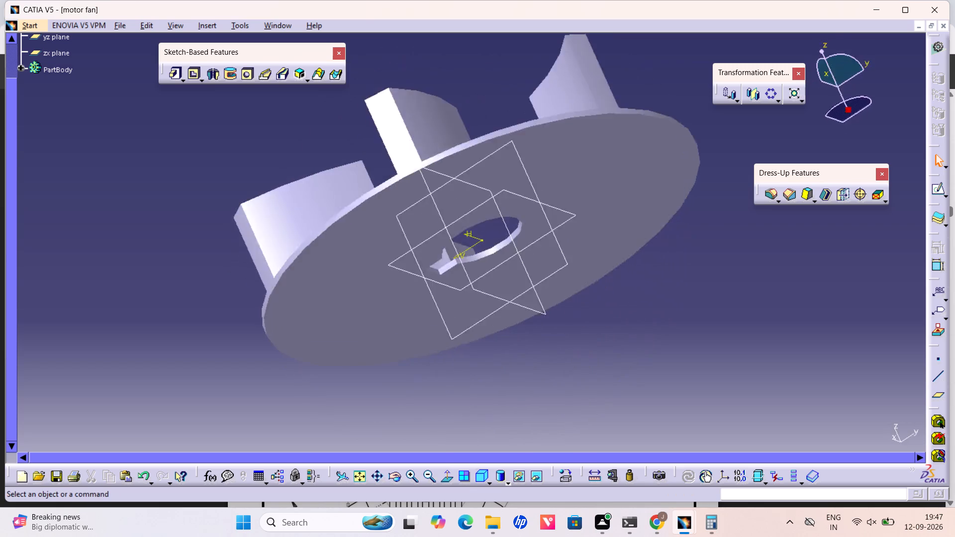
pyautogui.moveTo(736, 371); pyautogui.dragTo(392, 355, button='middle')
pyautogui.moveTo(736, 371); pyautogui.dragTo(392, 355, button='right')
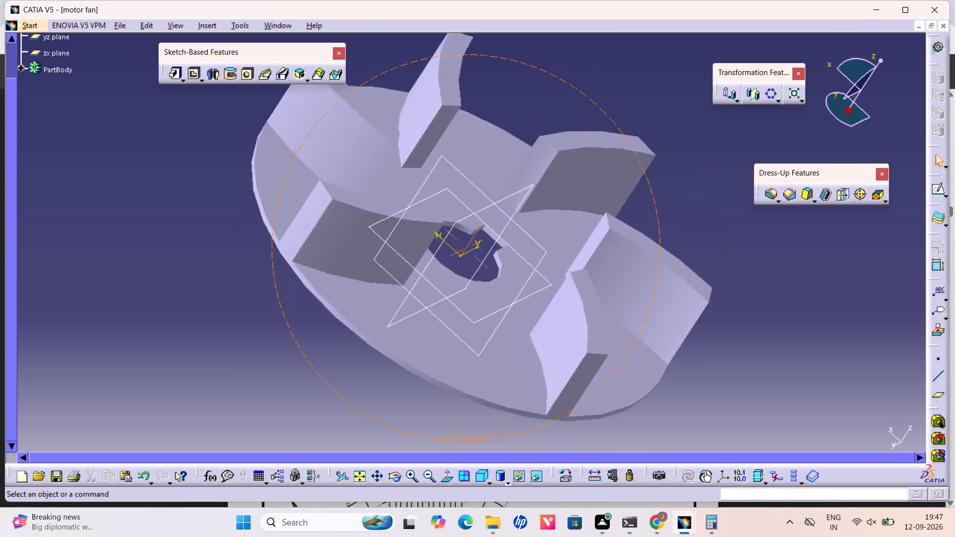
pyautogui.moveTo(392, 355); pyautogui.dragTo(435, 343, button='right')
pyautogui.moveTo(392, 355); pyautogui.dragTo(435, 343, button='middle')
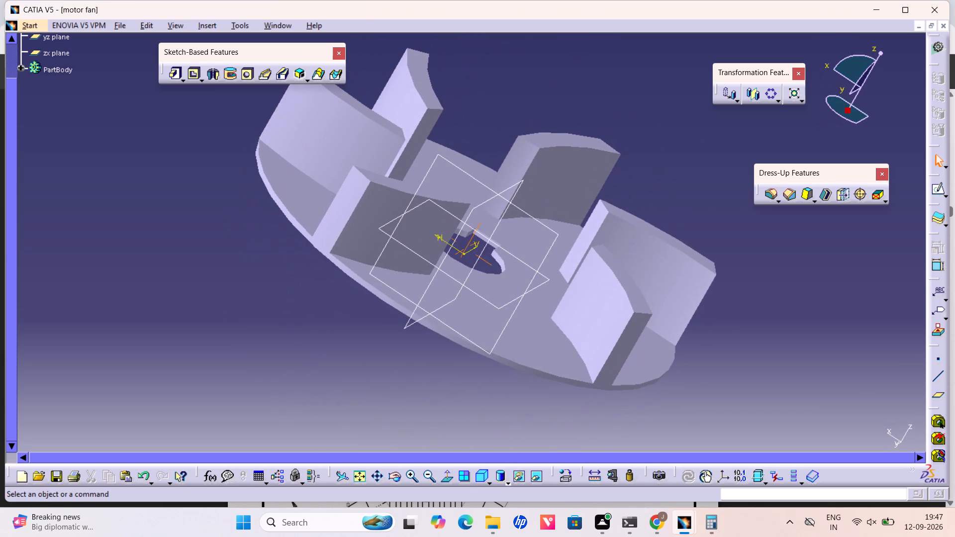
pyautogui.moveTo(759, 335); pyautogui.dragTo(268, 277, button='middle')
pyautogui.moveTo(754, 331); pyautogui.dragTo(268, 277, button='right')
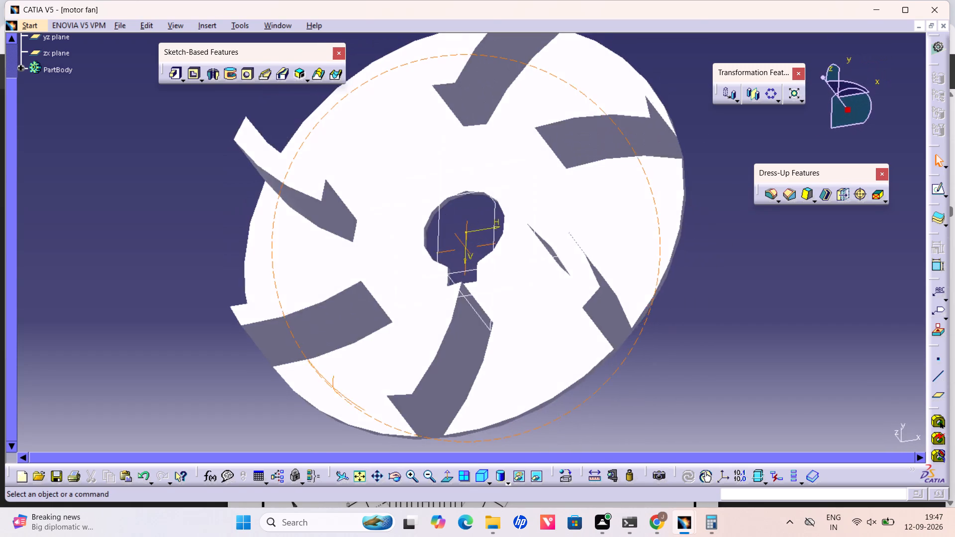
pyautogui.moveTo(268, 277); pyautogui.dragTo(669, 358, button='middle')
pyautogui.moveTo(268, 277); pyautogui.dragTo(669, 358, button='right')
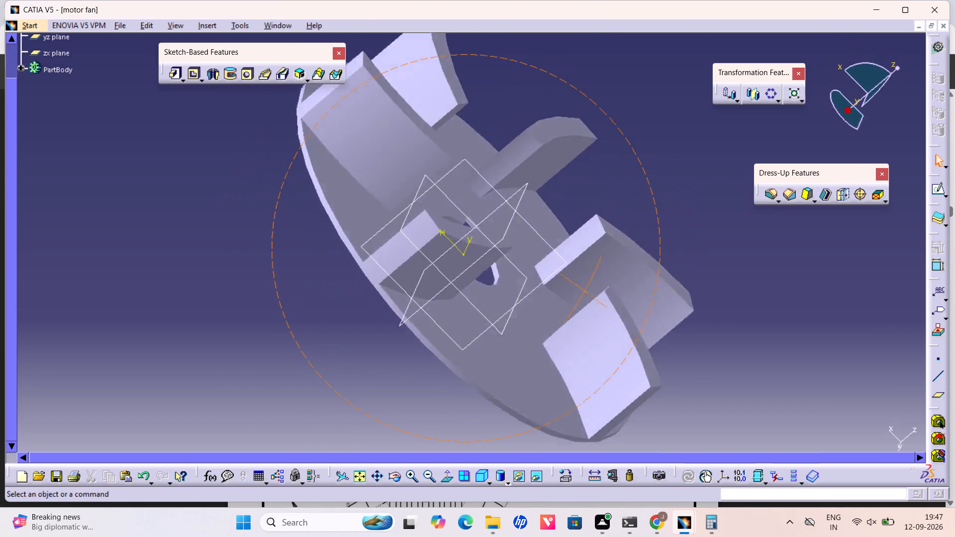
pyautogui.moveTo(669, 358); pyautogui.dragTo(526, 326, button='middle')
pyautogui.moveTo(669, 358); pyautogui.dragTo(526, 326, button='right')
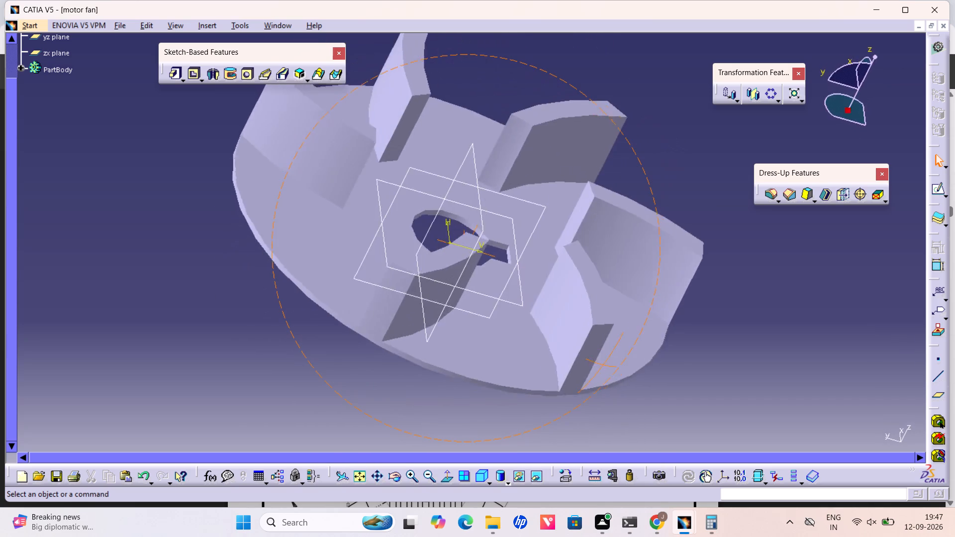
pyautogui.moveTo(526, 326); pyautogui.dragTo(109, 296, button='middle')
pyautogui.moveTo(526, 326); pyautogui.dragTo(109, 296, button='right')
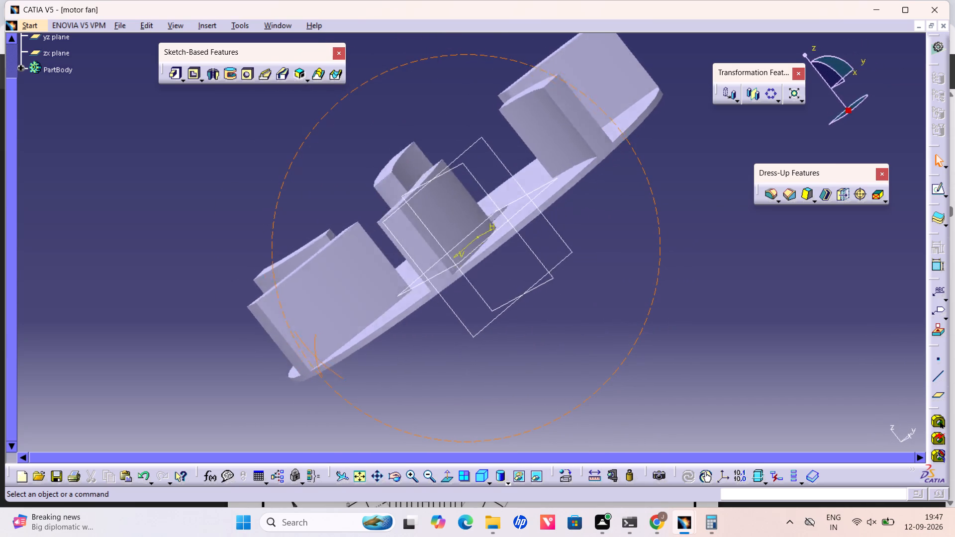
pyautogui.moveTo(109, 296); pyautogui.dragTo(188, 248, button='middle')
pyautogui.moveTo(109, 296); pyautogui.dragTo(188, 248, button='right')
pyautogui.scroll(-1, 221, 258)
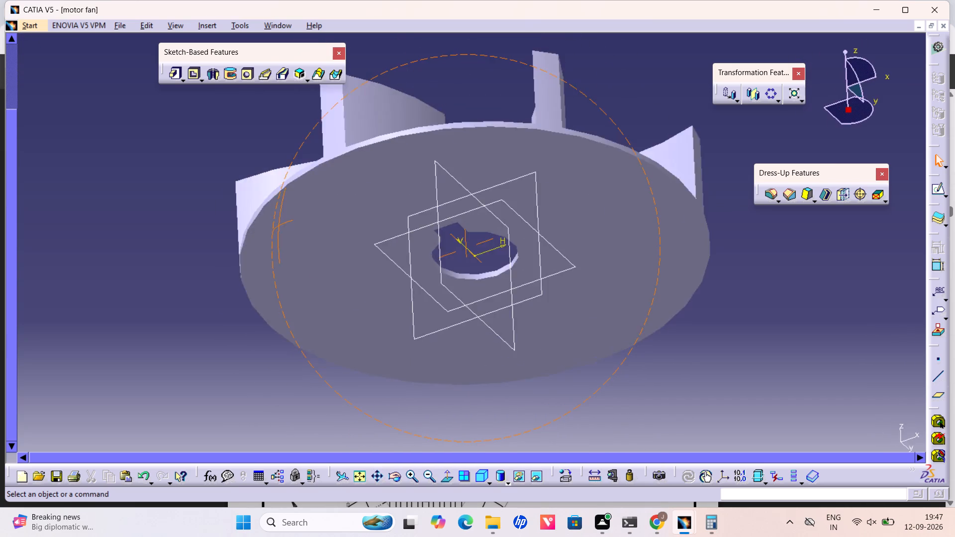
pyautogui.moveTo(188, 248); pyautogui.dragTo(243, 202, button='middle')
pyautogui.moveTo(188, 248); pyautogui.dragTo(243, 202, button='right')
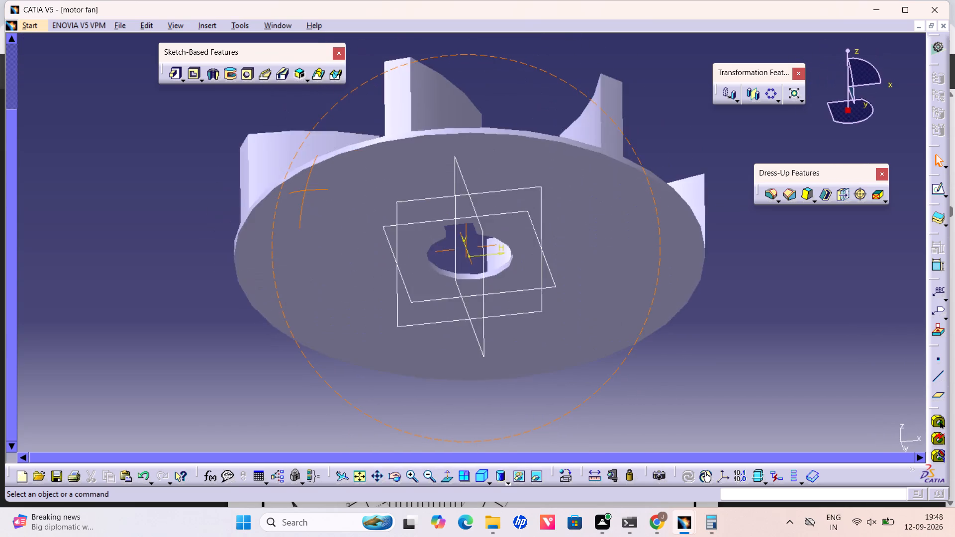
pyautogui.moveTo(243, 202); pyautogui.dragTo(209, 234, button='middle')
pyautogui.moveTo(243, 202); pyautogui.dragTo(209, 234, button='right')
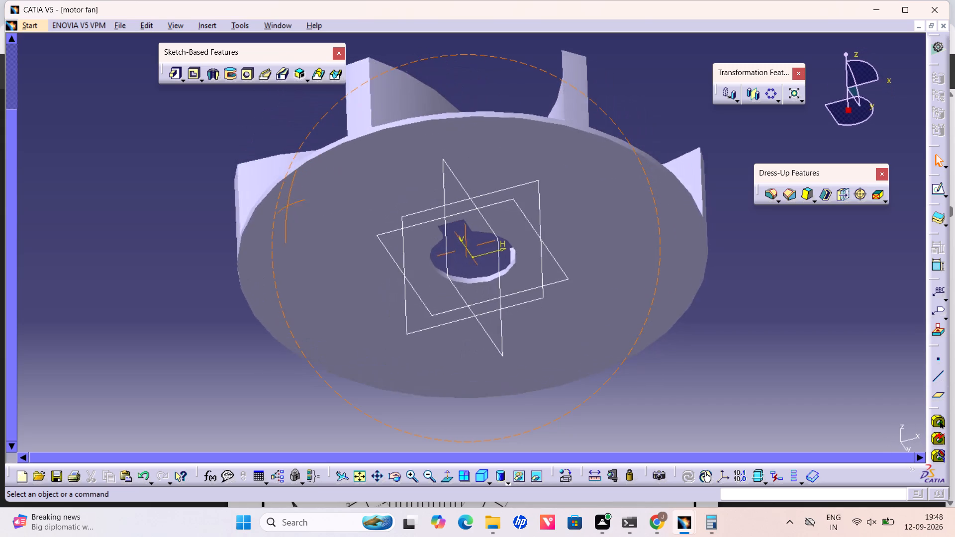
pyautogui.moveTo(209, 234); pyautogui.dragTo(205, 241, button='middle')
pyautogui.moveTo(209, 234); pyautogui.dragTo(205, 241, button='right')
# Sketch an 8 mm radius circle centred on the origin on the disc's flat back face, checking the PDF drawing, and exit the sketch.
pyautogui.click(355, 303)
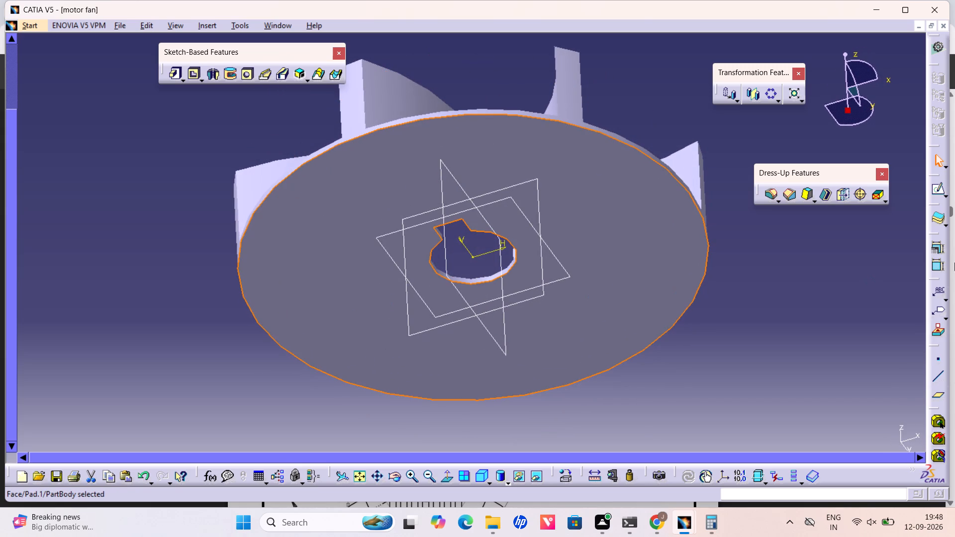
pyautogui.click(938, 193)
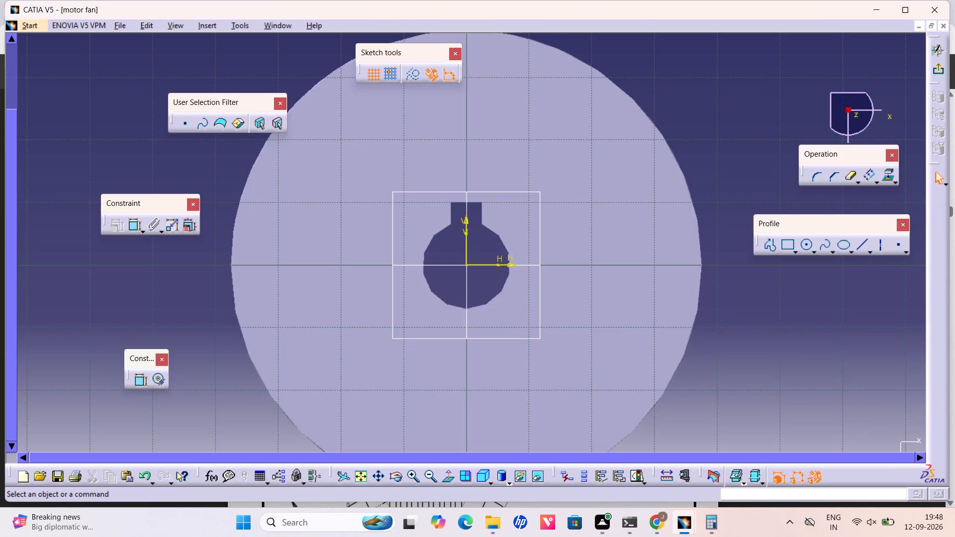
pyautogui.hotkey('alt', 'Tab')
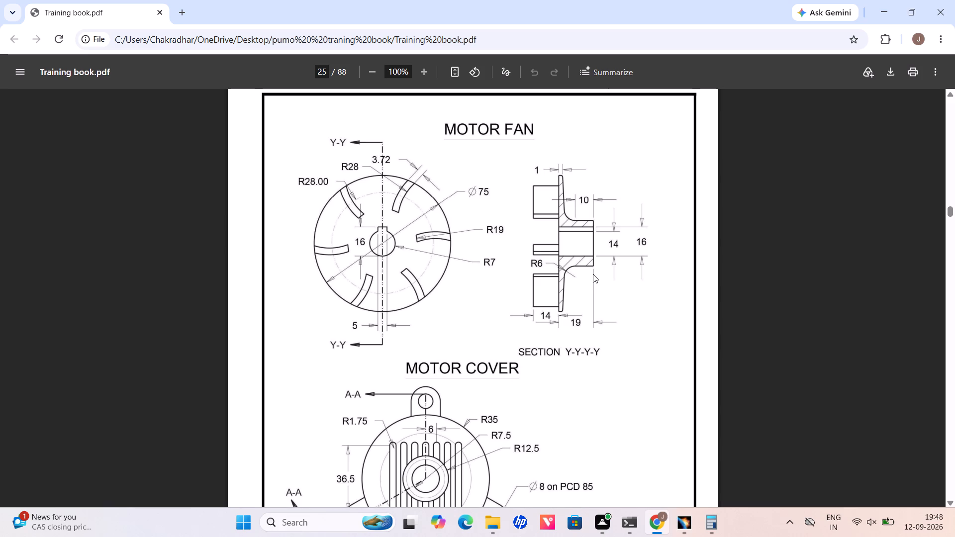
pyautogui.hotkey('alt', 'Tab')
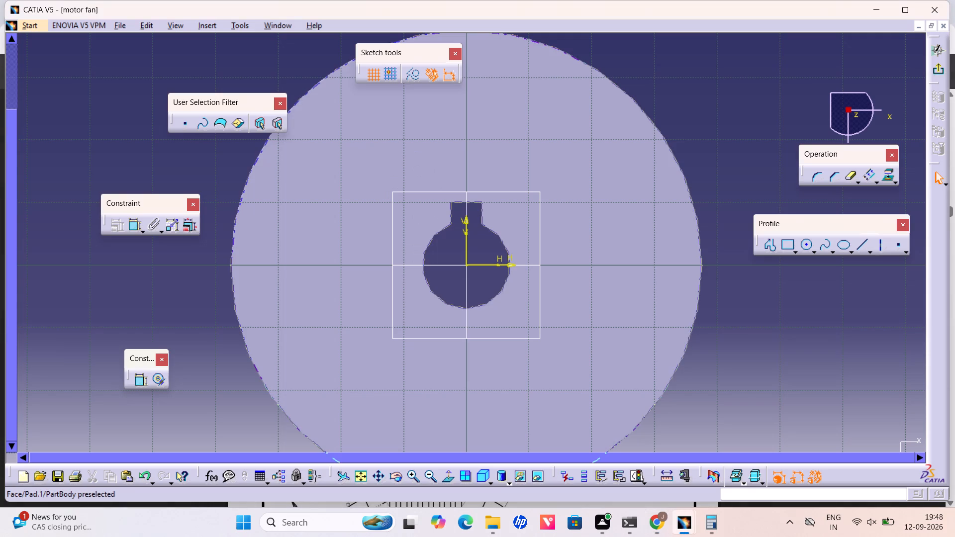
pyautogui.doubleClick(804, 241)
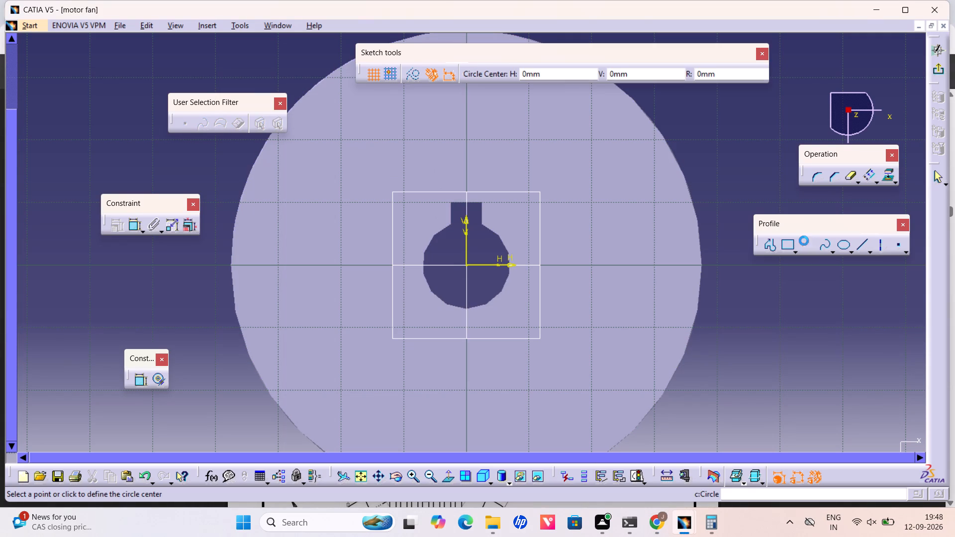
pyautogui.click(467, 265)
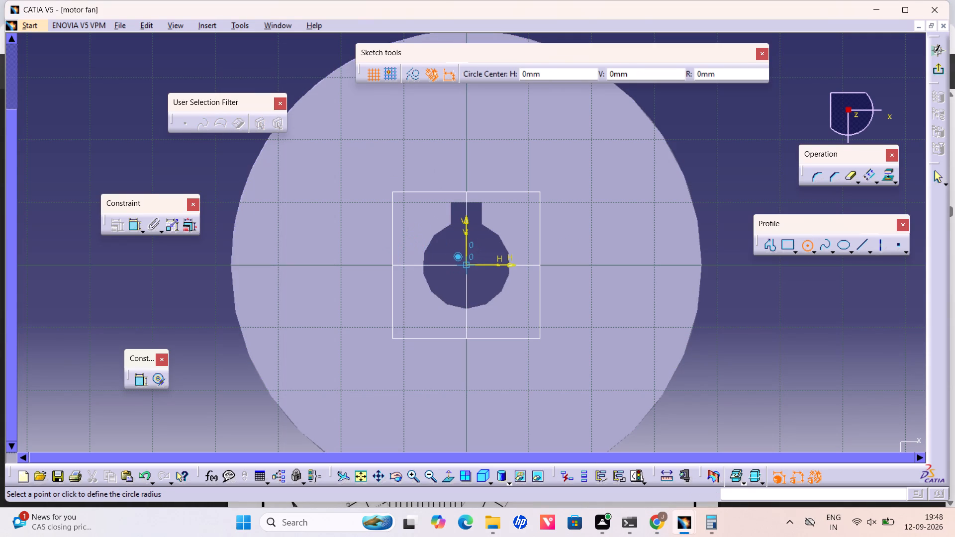
pyautogui.press('Tab')
pyautogui.press('Tab')
pyautogui.press('Tab')
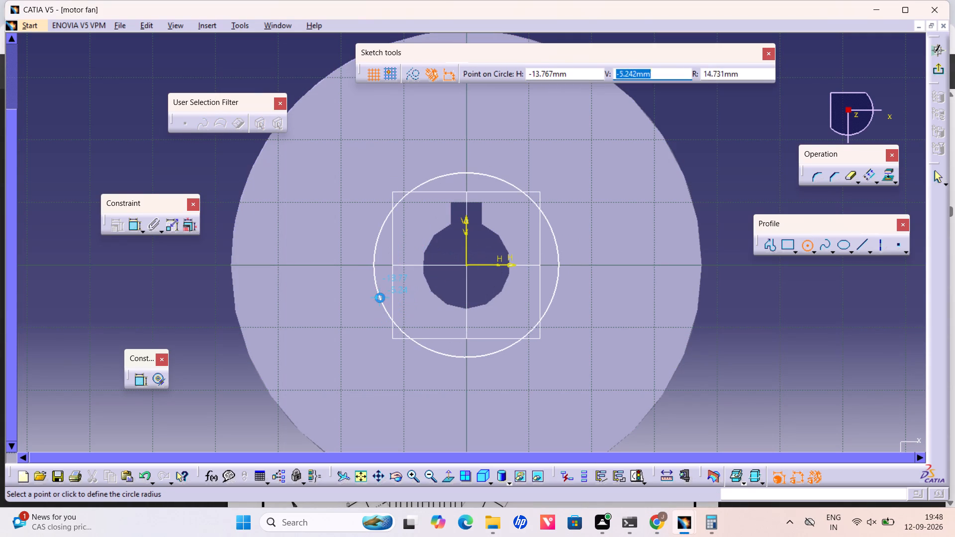
pyautogui.press('8')
pyautogui.press('Return')
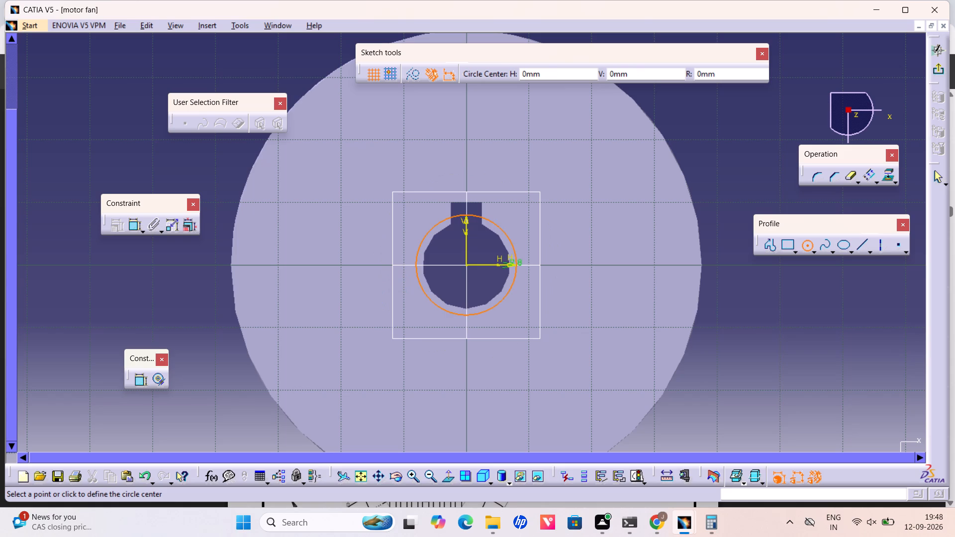
pyautogui.click(943, 70)
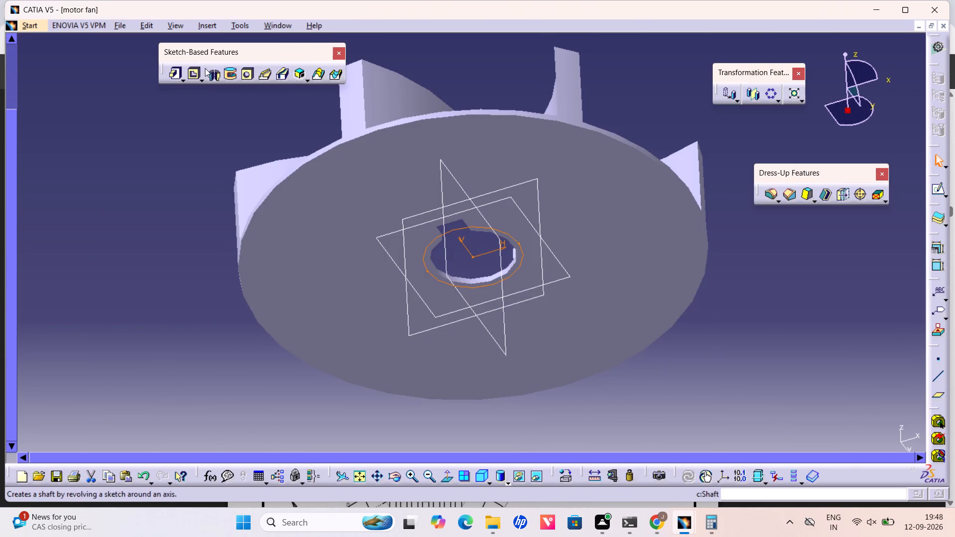
# Pad the 8 mm radius circle 10 mm outward from the disc's back face as the hub.
pyautogui.click(176, 74)
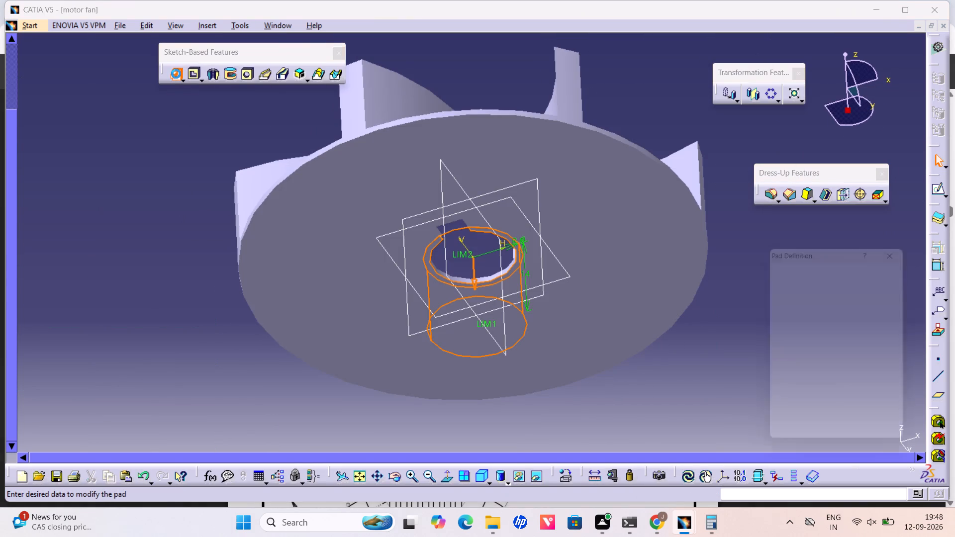
pyautogui.write('10')
pyautogui.press('Return')
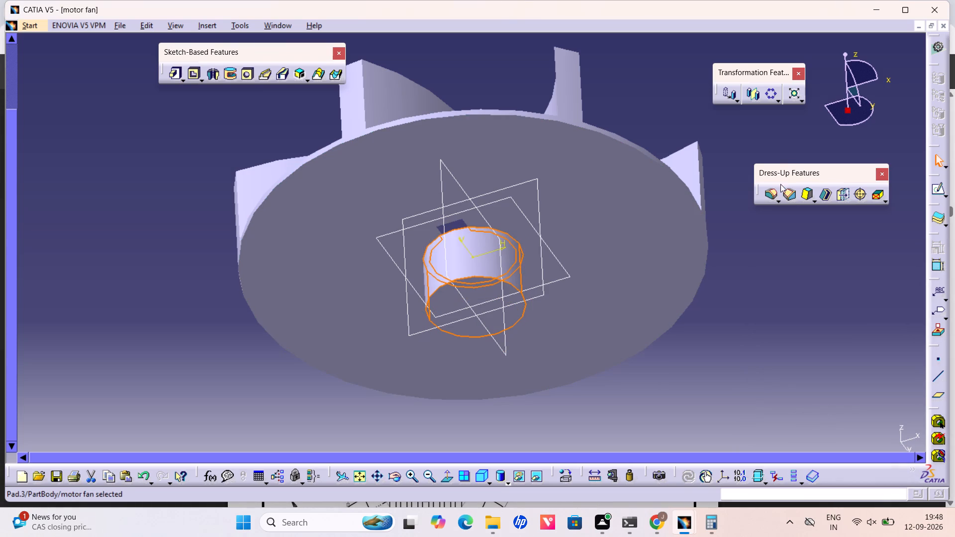
pyautogui.click(852, 320)
# Examine the hub pad and the keyed bore from both sides of the disc.
pyautogui.moveTo(810, 322); pyautogui.dragTo(805, 314, button='middle')
pyautogui.moveTo(809, 322); pyautogui.dragTo(805, 314, button='right')
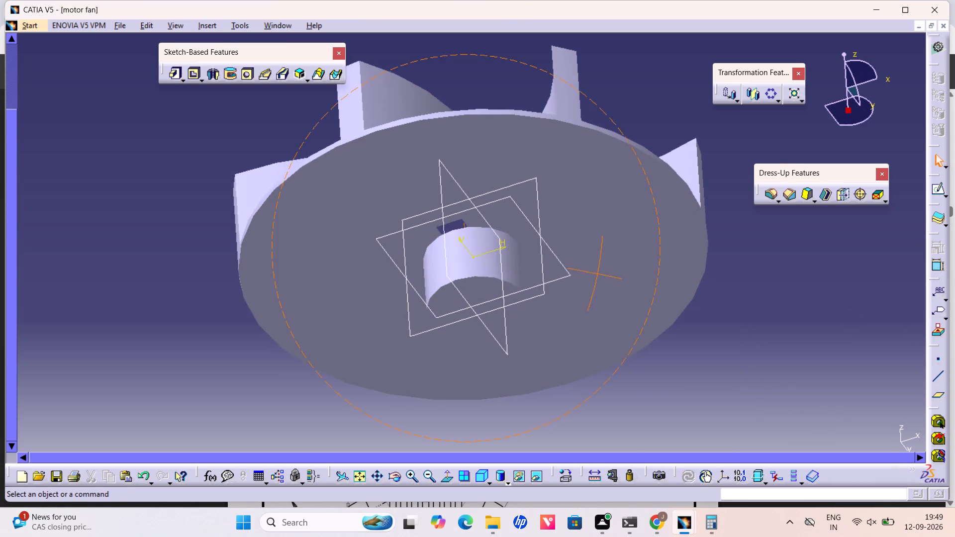
pyautogui.moveTo(805, 314); pyautogui.dragTo(646, 230, button='middle')
pyautogui.moveTo(805, 314); pyautogui.dragTo(646, 230, button='right')
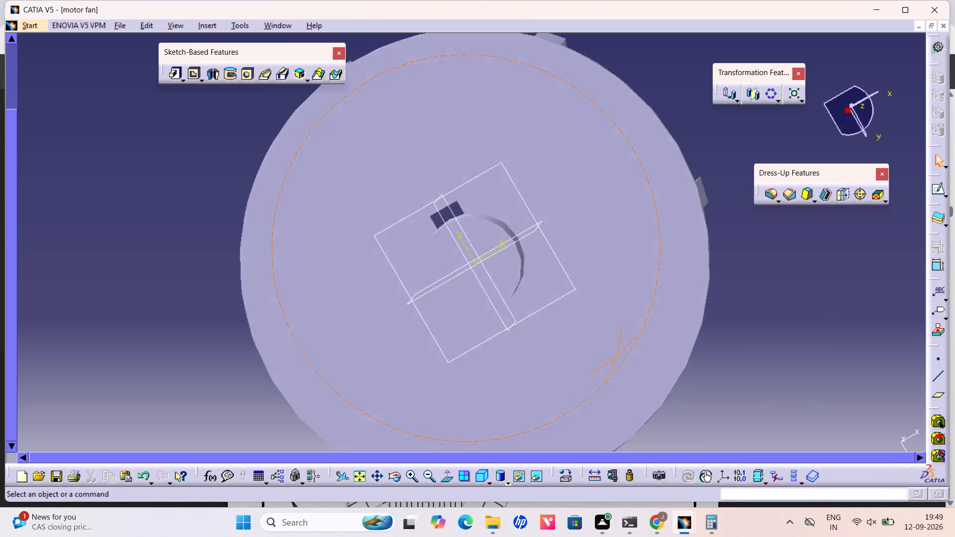
pyautogui.moveTo(646, 230); pyautogui.dragTo(512, 300, button='middle')
pyautogui.moveTo(646, 230); pyautogui.dragTo(512, 300, button='right')
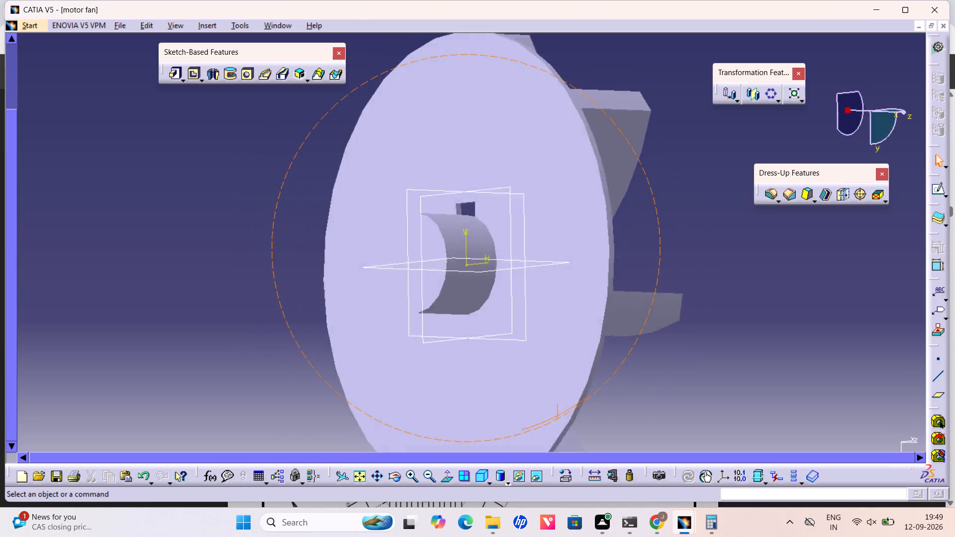
pyautogui.moveTo(512, 300); pyautogui.dragTo(247, 154, button='middle')
pyautogui.moveTo(512, 300); pyautogui.dragTo(247, 154, button='right')
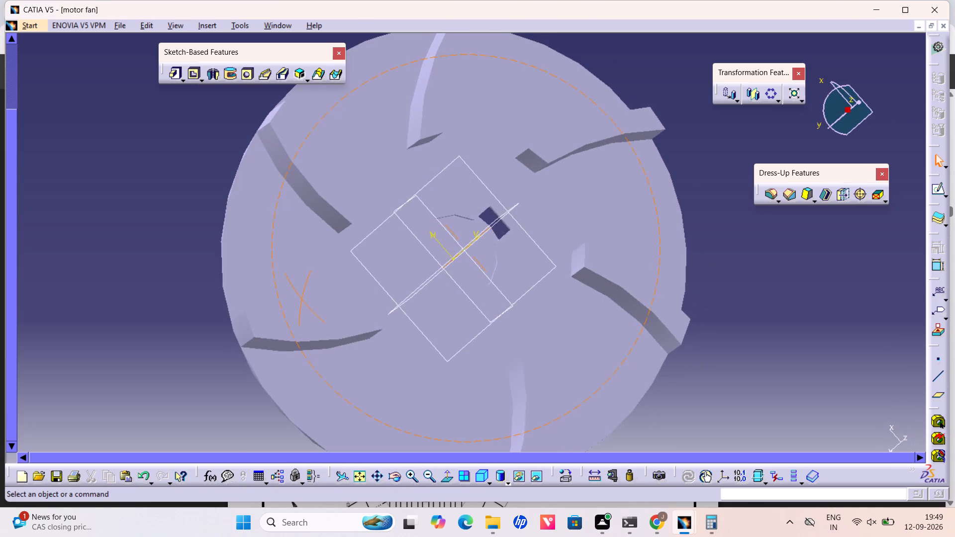
pyautogui.moveTo(247, 154); pyautogui.dragTo(657, 334, button='middle')
pyautogui.moveTo(247, 154); pyautogui.dragTo(657, 334, button='right')
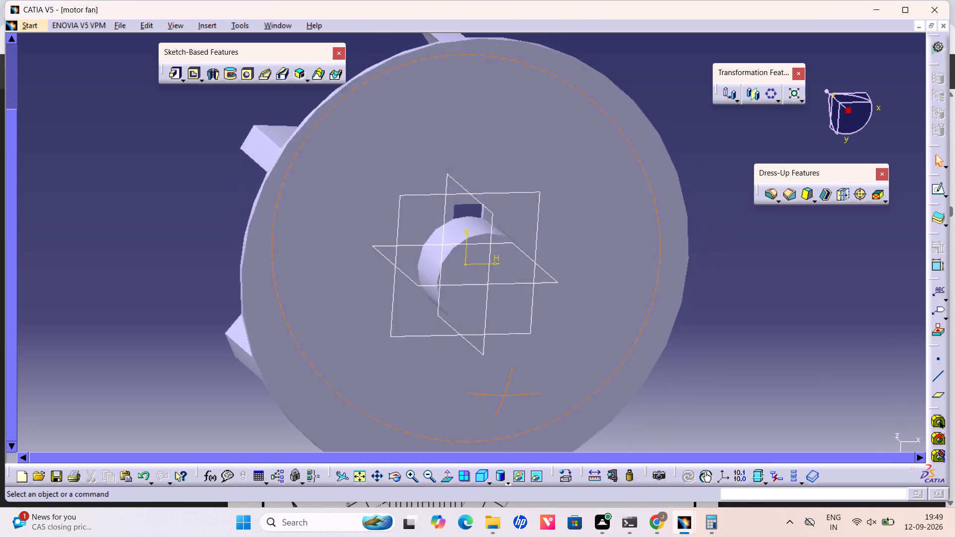
pyautogui.moveTo(657, 334); pyautogui.dragTo(577, 335, button='middle')
pyautogui.moveTo(657, 334); pyautogui.dragTo(573, 336, button='right')
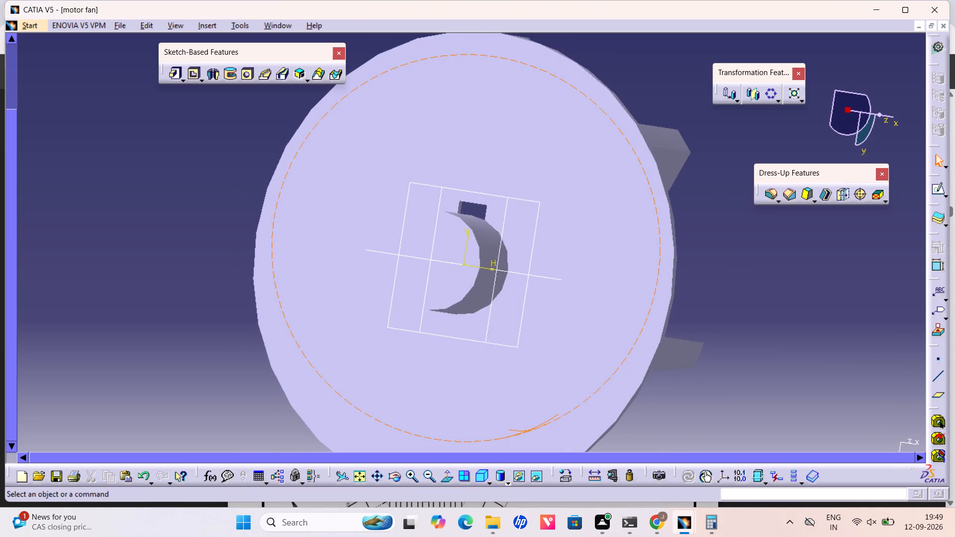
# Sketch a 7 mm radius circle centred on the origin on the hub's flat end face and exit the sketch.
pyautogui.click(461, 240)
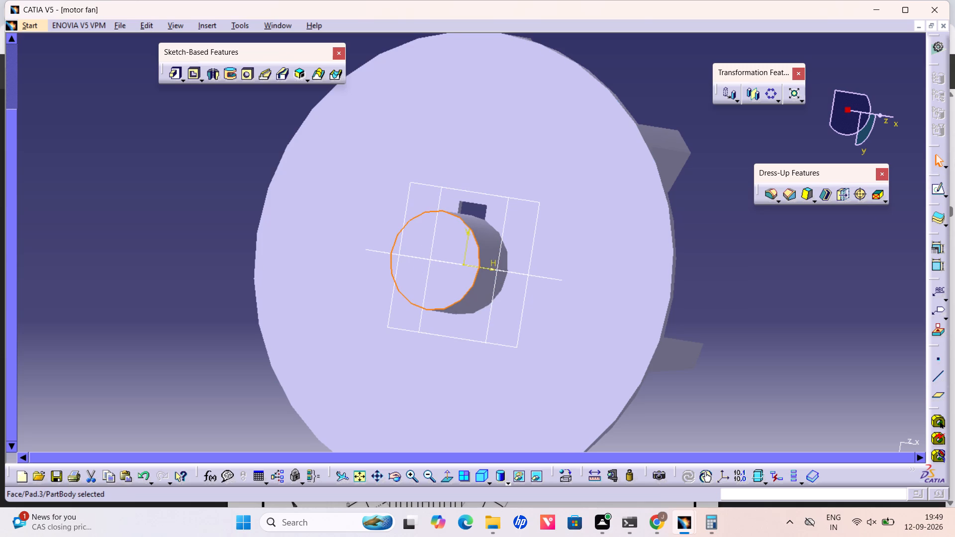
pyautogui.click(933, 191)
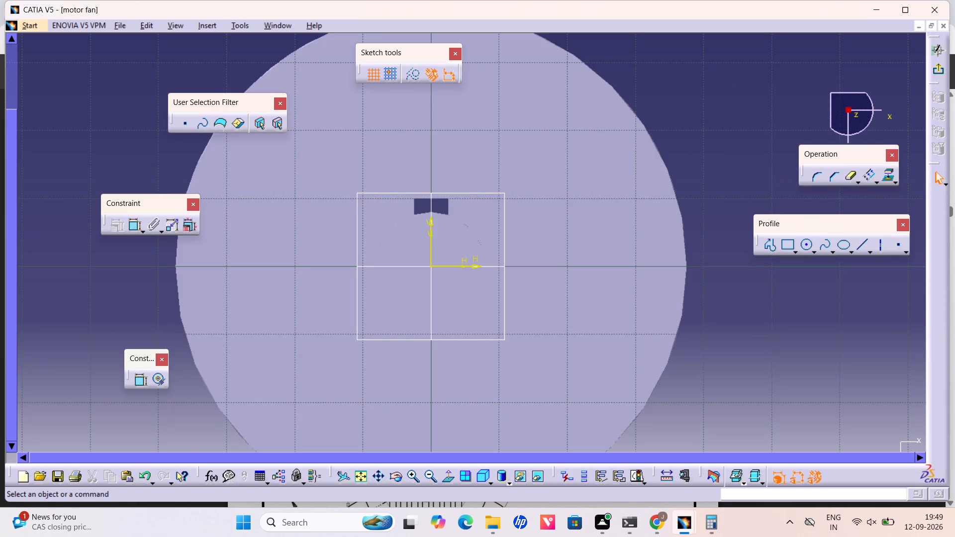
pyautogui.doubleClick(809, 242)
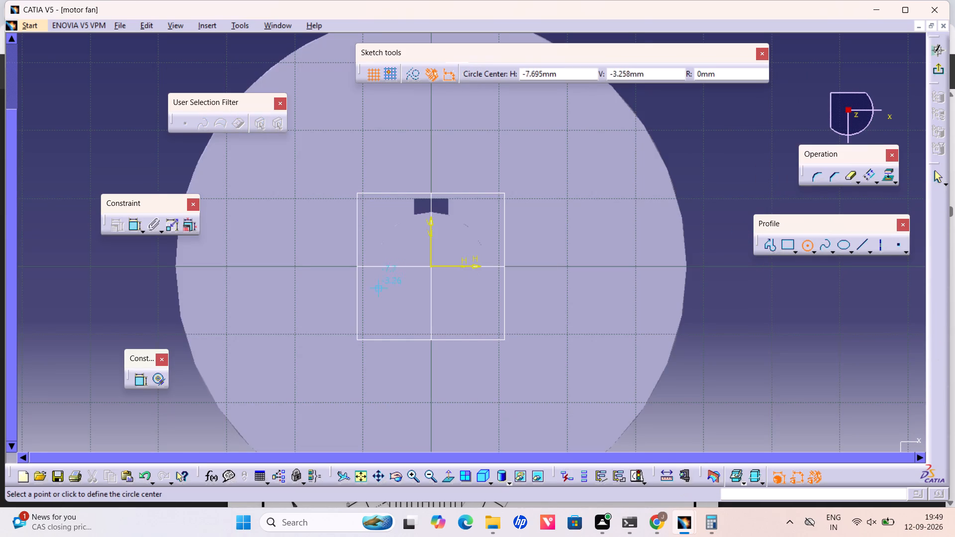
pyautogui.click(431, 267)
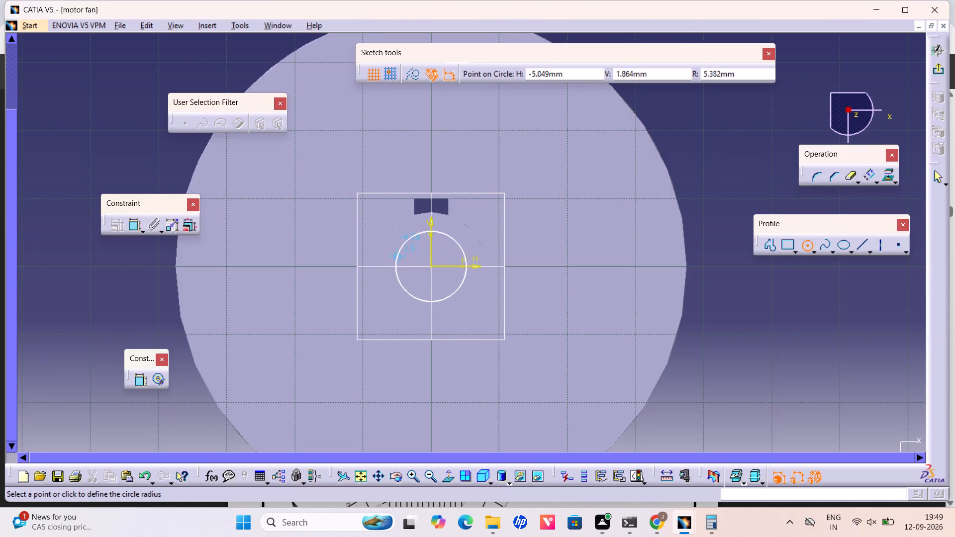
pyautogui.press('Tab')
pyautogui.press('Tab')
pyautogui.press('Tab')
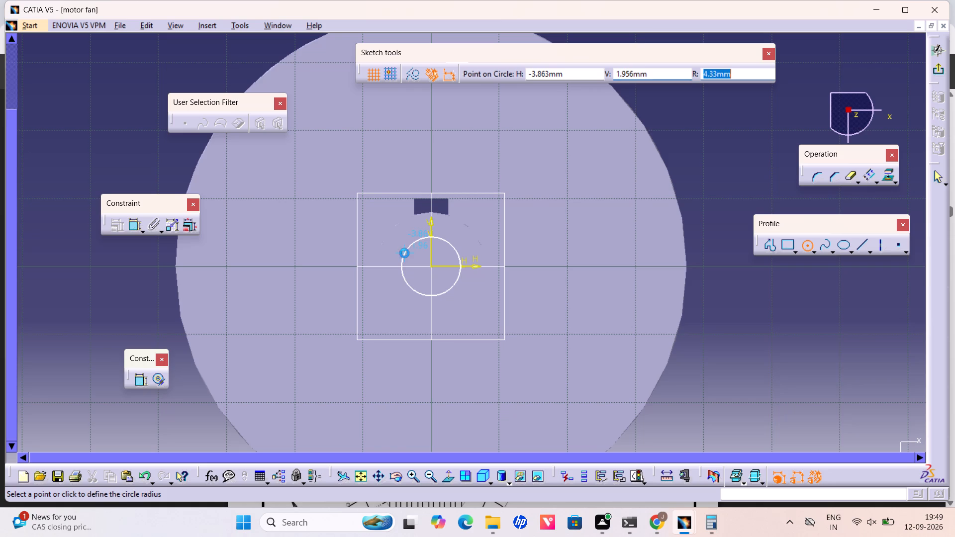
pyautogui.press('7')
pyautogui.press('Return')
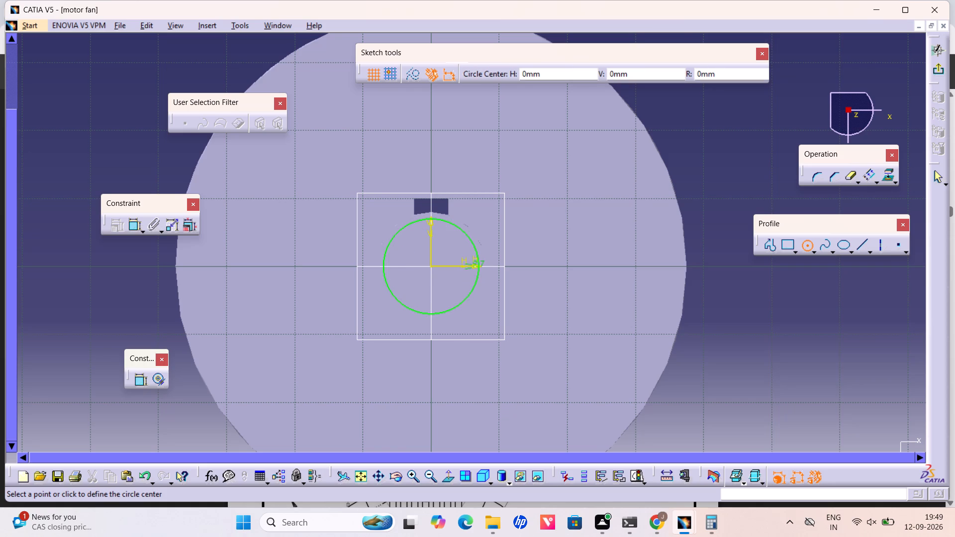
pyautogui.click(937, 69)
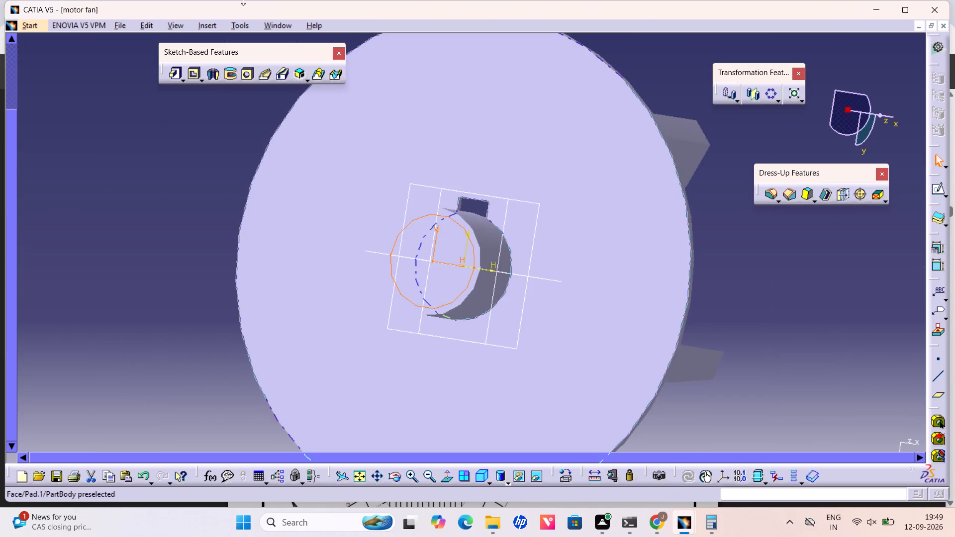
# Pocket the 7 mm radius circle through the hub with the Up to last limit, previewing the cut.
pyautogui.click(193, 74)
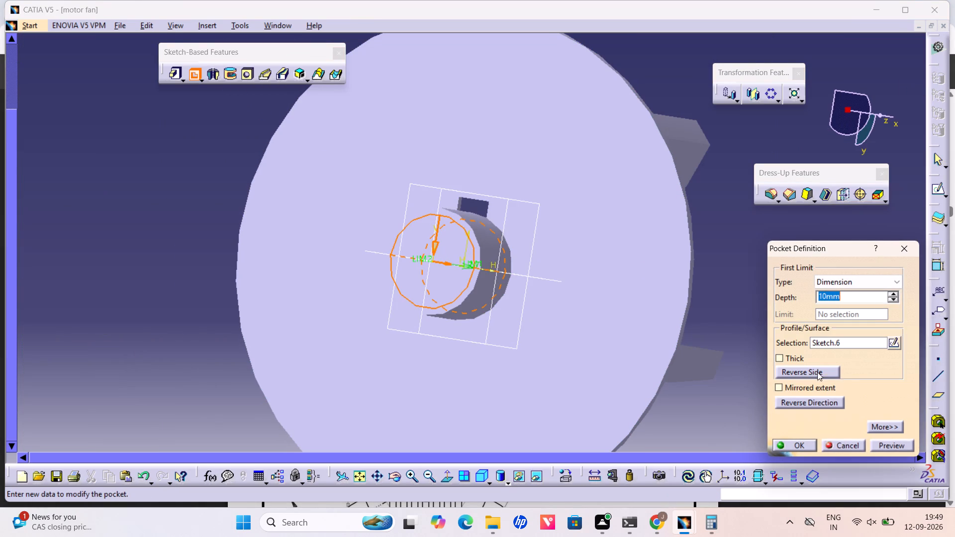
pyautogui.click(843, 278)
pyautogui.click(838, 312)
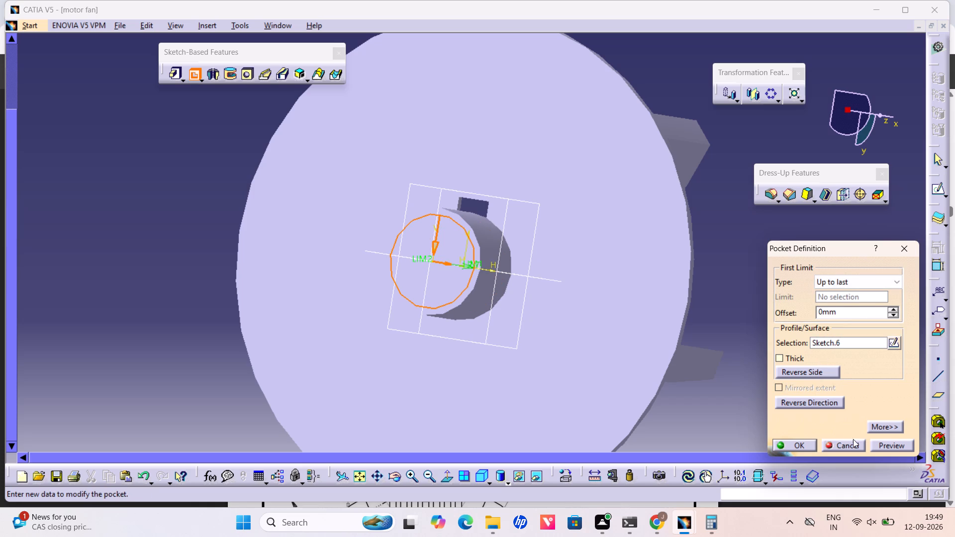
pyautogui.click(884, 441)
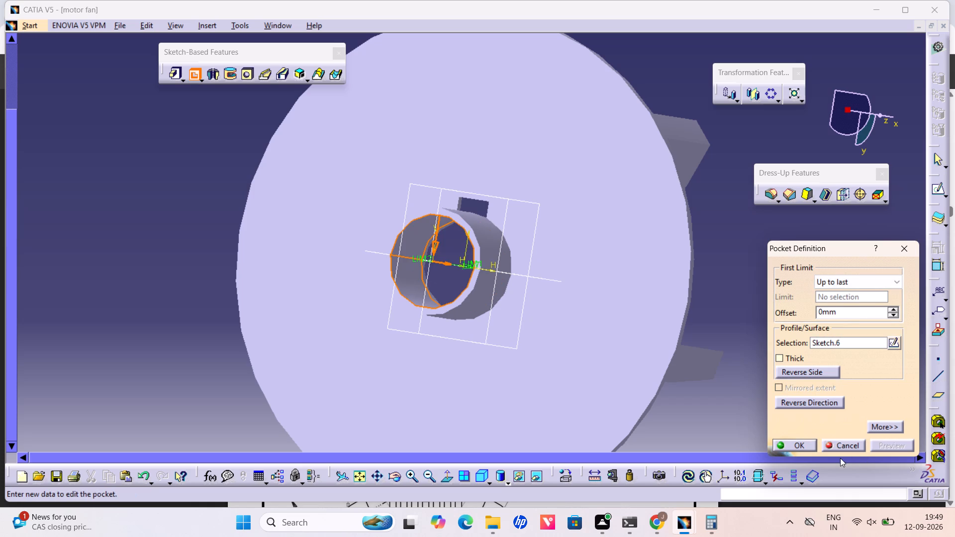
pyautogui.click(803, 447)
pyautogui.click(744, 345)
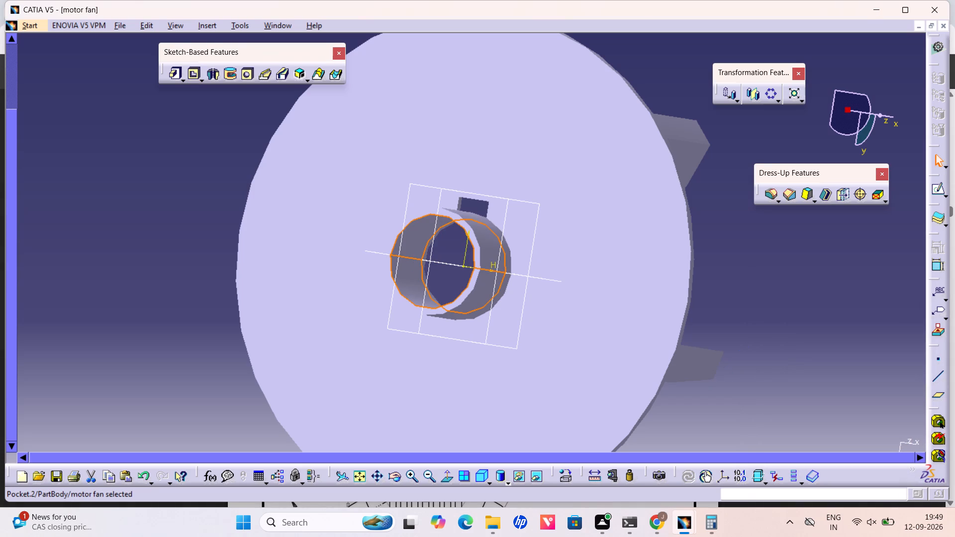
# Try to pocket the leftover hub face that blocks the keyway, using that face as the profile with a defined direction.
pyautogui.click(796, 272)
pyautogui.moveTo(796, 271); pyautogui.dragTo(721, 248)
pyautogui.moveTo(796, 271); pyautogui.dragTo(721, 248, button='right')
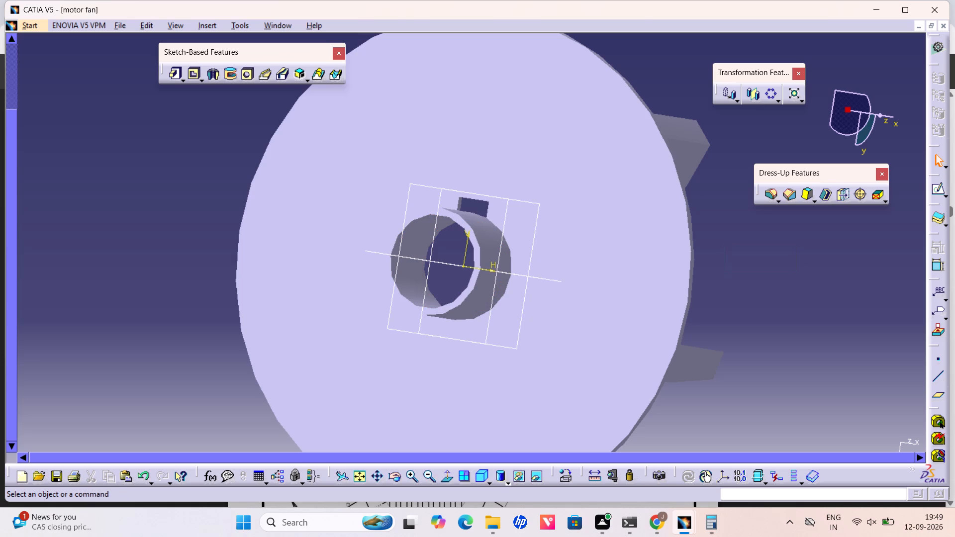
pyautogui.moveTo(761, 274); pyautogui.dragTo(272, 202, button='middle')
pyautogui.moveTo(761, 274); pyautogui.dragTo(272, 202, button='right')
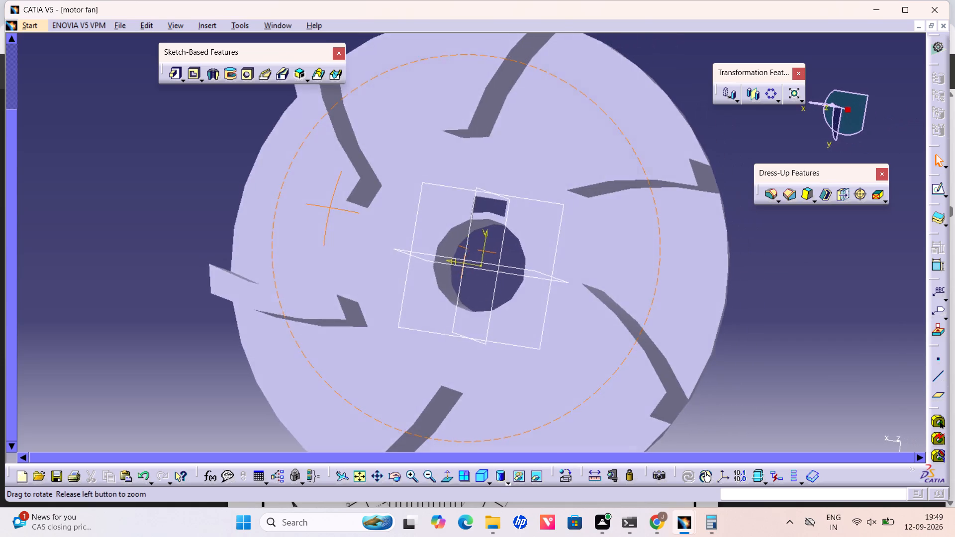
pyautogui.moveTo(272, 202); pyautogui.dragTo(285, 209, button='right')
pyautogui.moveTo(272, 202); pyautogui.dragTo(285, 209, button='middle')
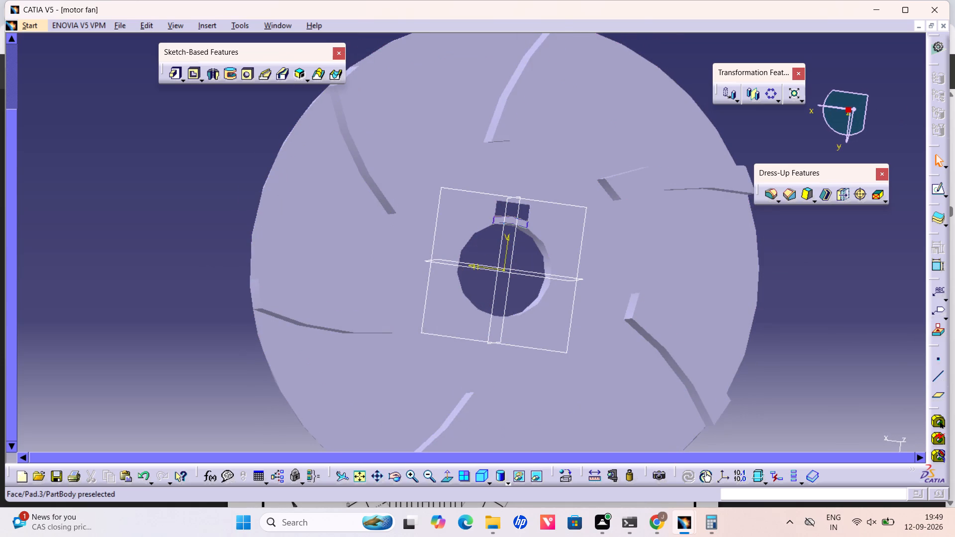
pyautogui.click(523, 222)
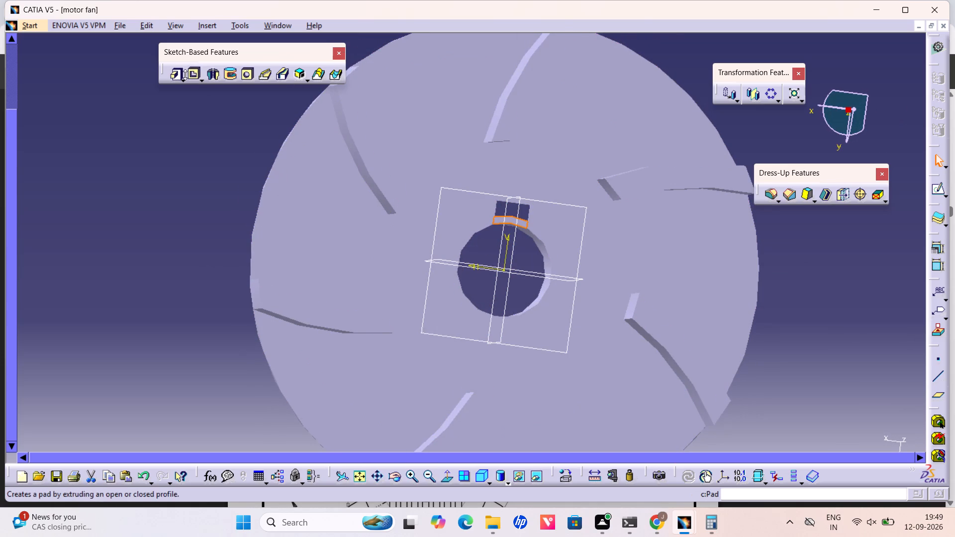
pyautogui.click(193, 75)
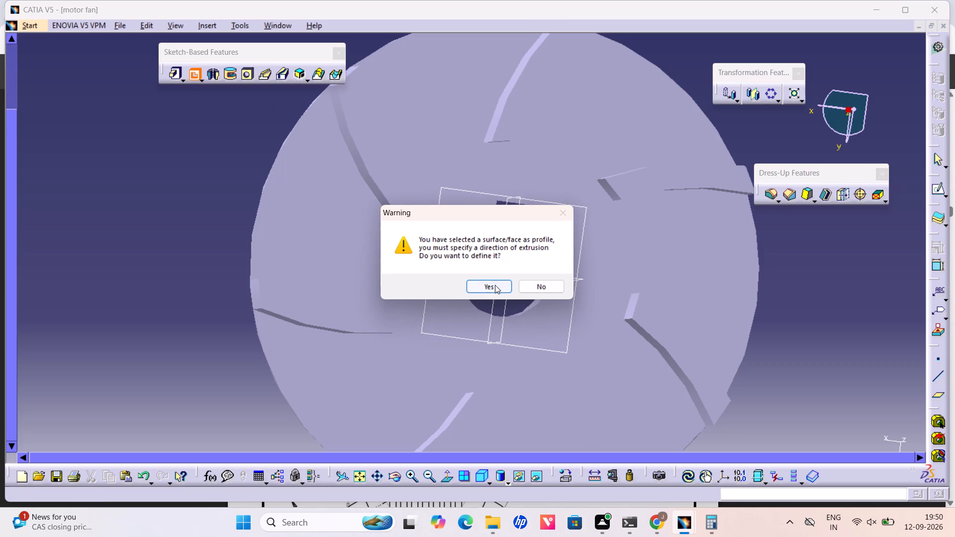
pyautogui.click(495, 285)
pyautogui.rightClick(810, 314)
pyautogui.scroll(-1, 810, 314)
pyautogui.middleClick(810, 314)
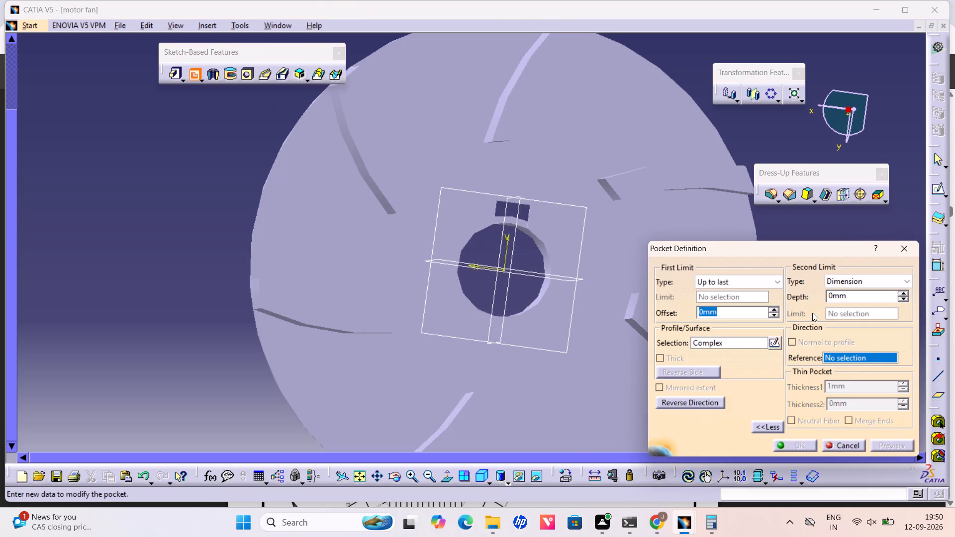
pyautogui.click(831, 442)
# Undo the hub bore pocket, the hub pad and the keyed bore together with their sketches, back to the plain disc.
pyautogui.moveTo(855, 289); pyautogui.dragTo(237, 191, button='middle')
pyautogui.moveTo(852, 286); pyautogui.dragTo(237, 191, button='right')
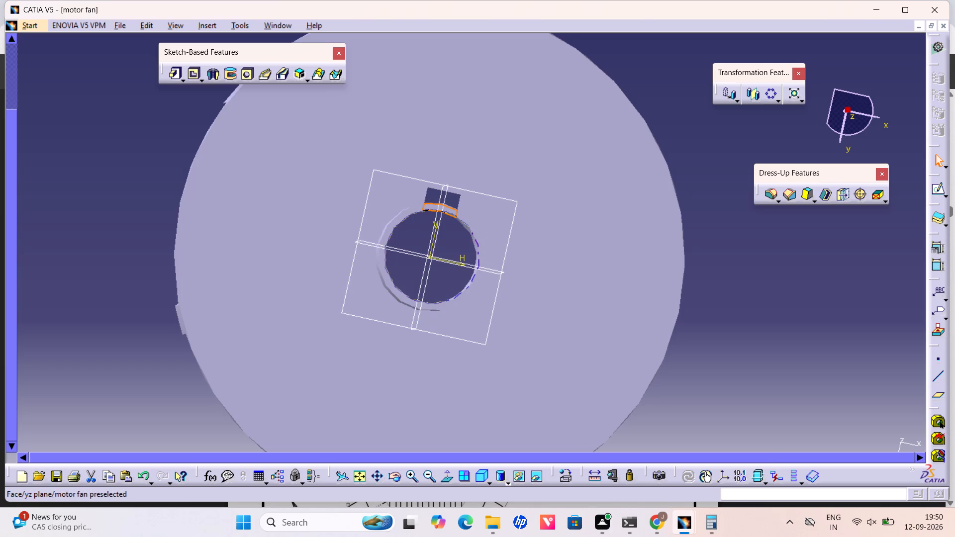
pyautogui.click(430, 206)
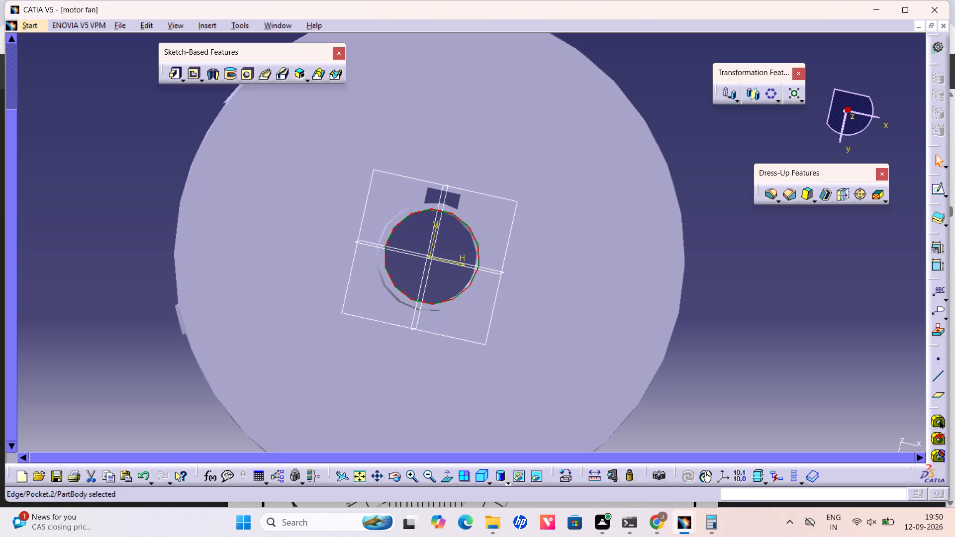
pyautogui.hotkey('ctrl', 'z')
pyautogui.hotkey('ctrl', 'z')
pyautogui.hotkey('ctrl', 'z')
pyautogui.hotkey('ctrl', 'z')
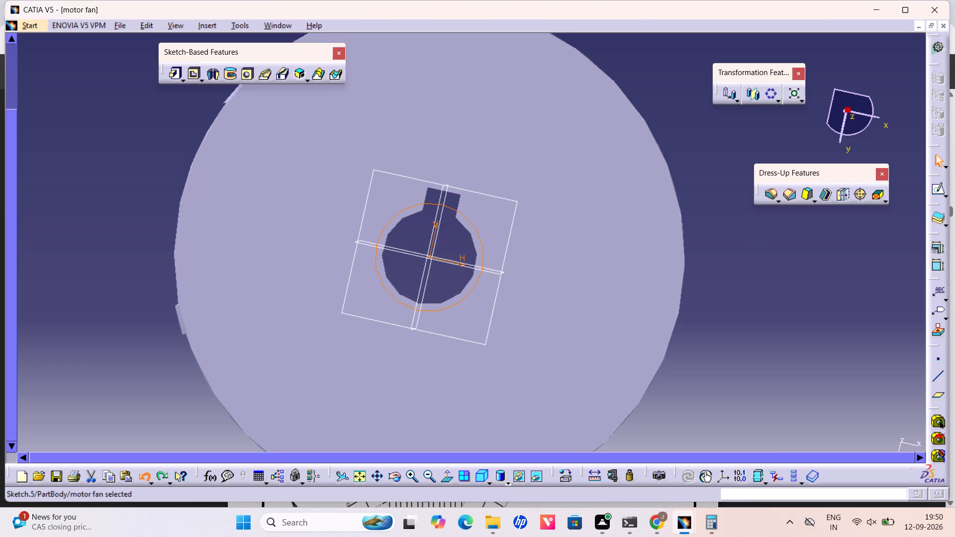
pyautogui.hotkey('ctrl', 'z')
pyautogui.hotkey('ctrl', 'z')
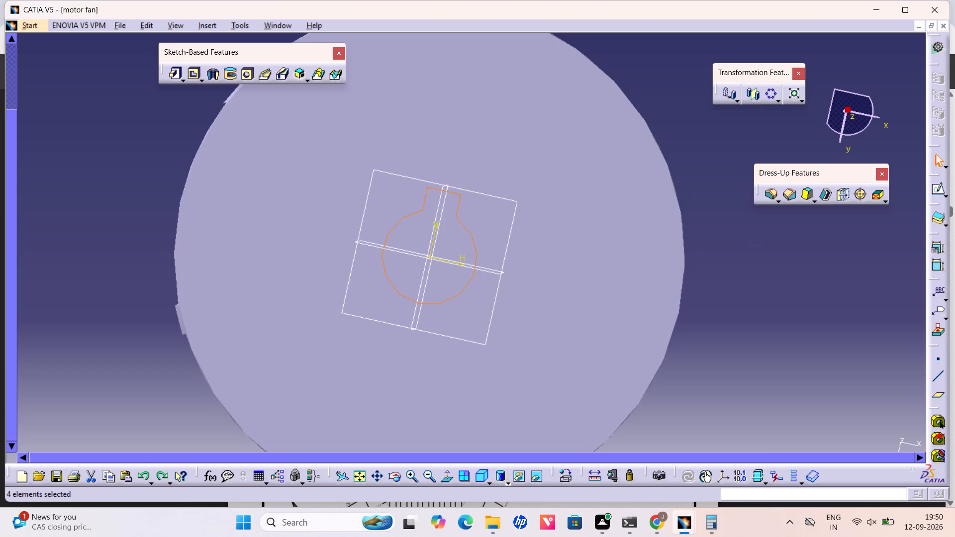
pyautogui.hotkey('ctrl', 'z')
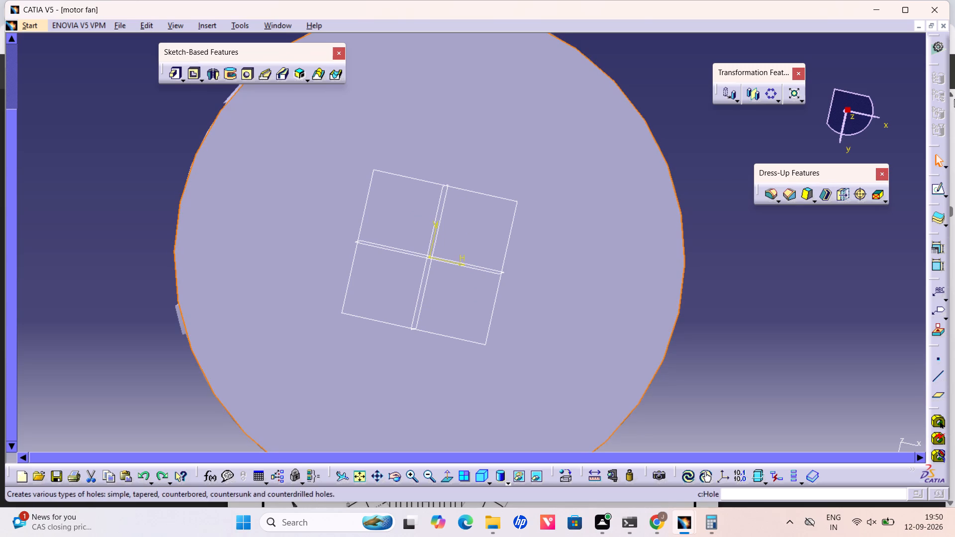
# Sketch an 8 mm radius circle centred on the origin on the disc's flat back face, checking the PDF drawing, and exit the sketch.
pyautogui.click(587, 210)
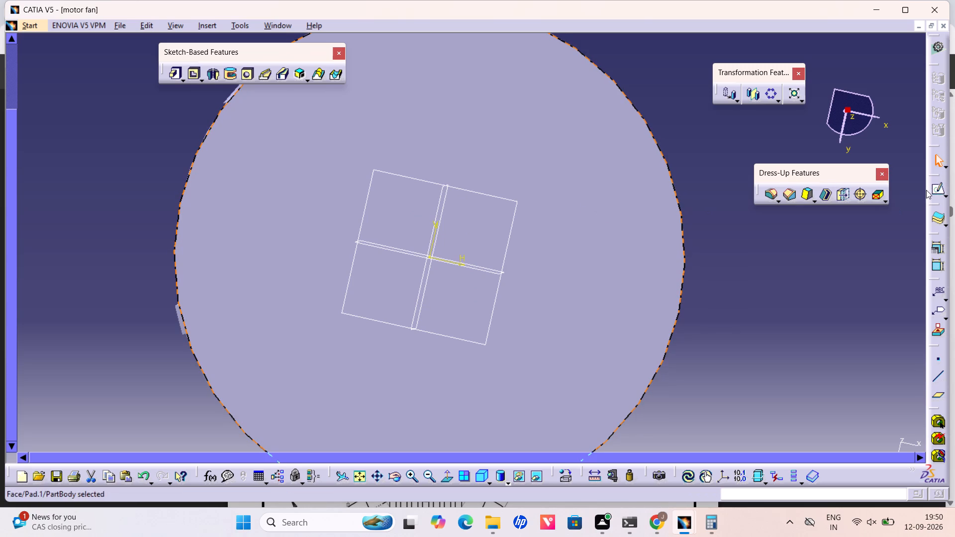
pyautogui.click(936, 189)
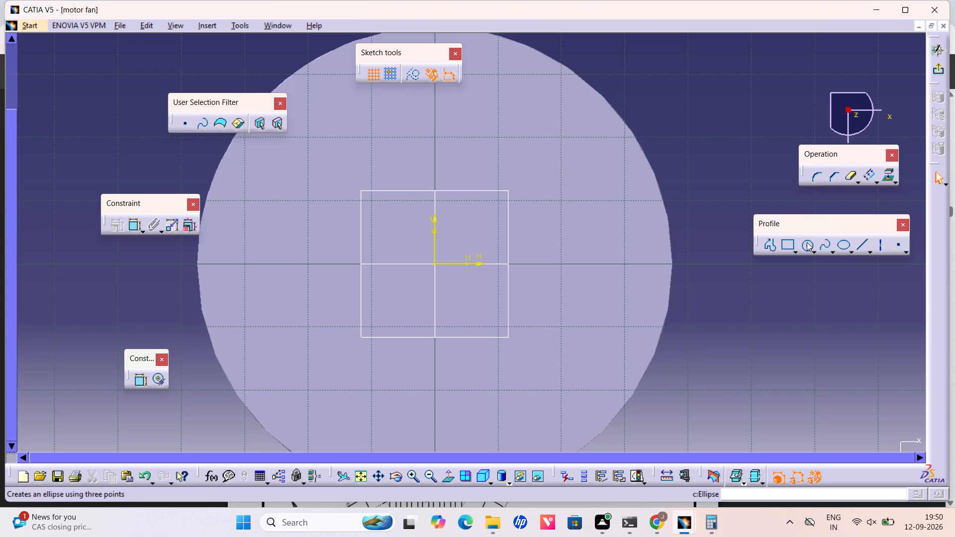
pyautogui.doubleClick(807, 242)
pyautogui.click(434, 263)
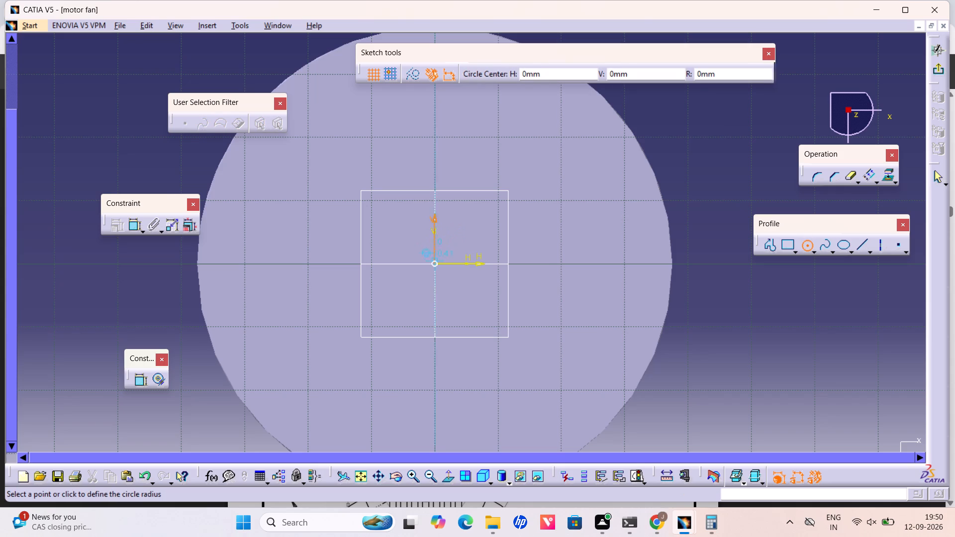
pyautogui.hotkey('alt', 'Tab')
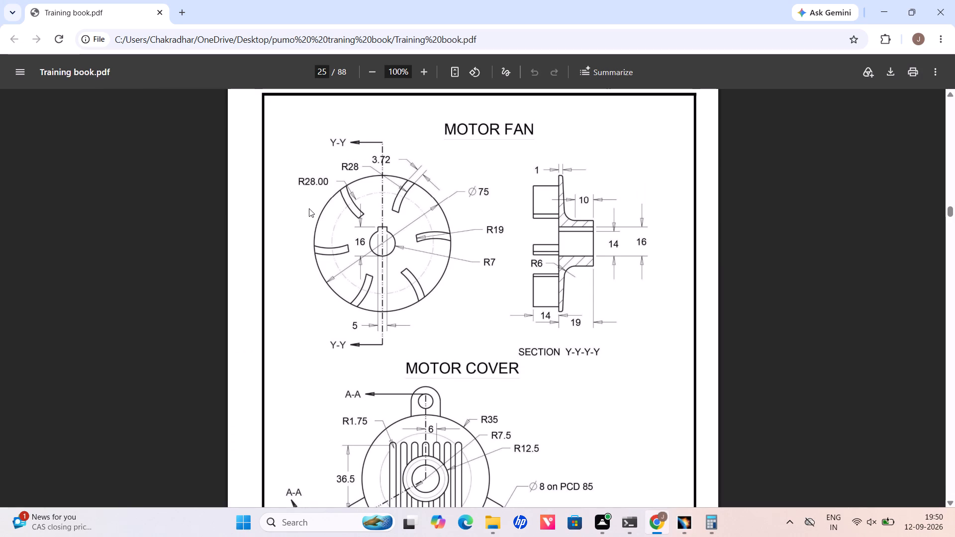
pyautogui.hotkey('alt', 'Tab')
pyautogui.press('Tab')
pyautogui.press('Tab')
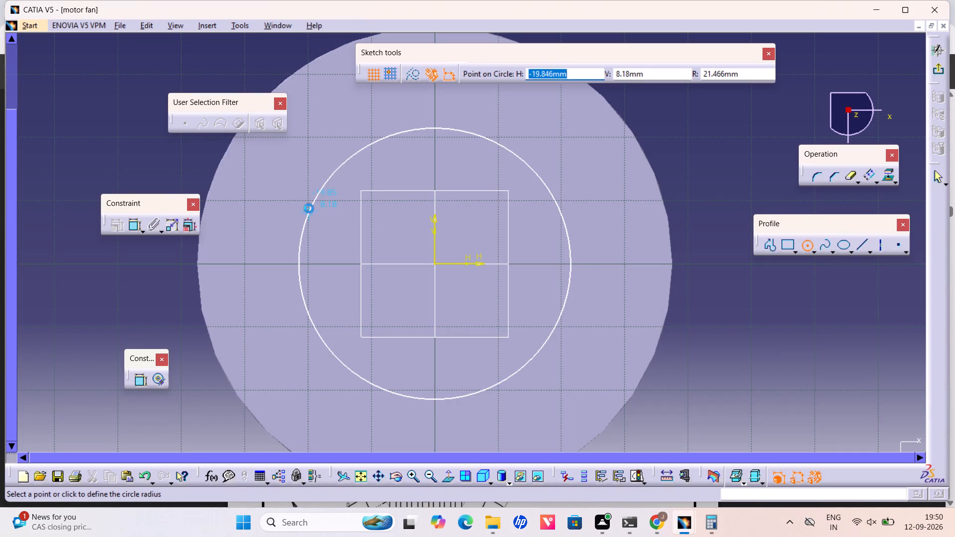
pyautogui.press('Tab')
pyautogui.press('8')
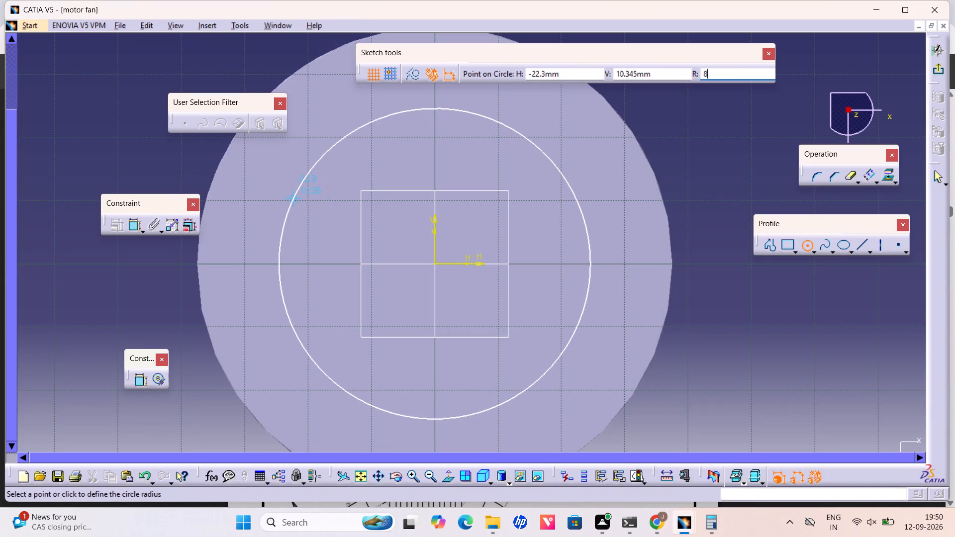
pyautogui.press('Return')
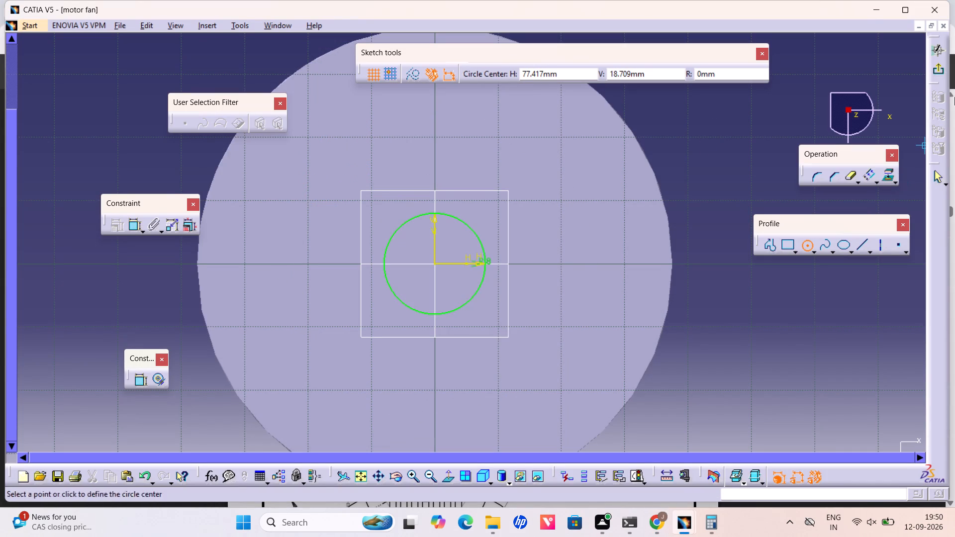
pyautogui.click(938, 71)
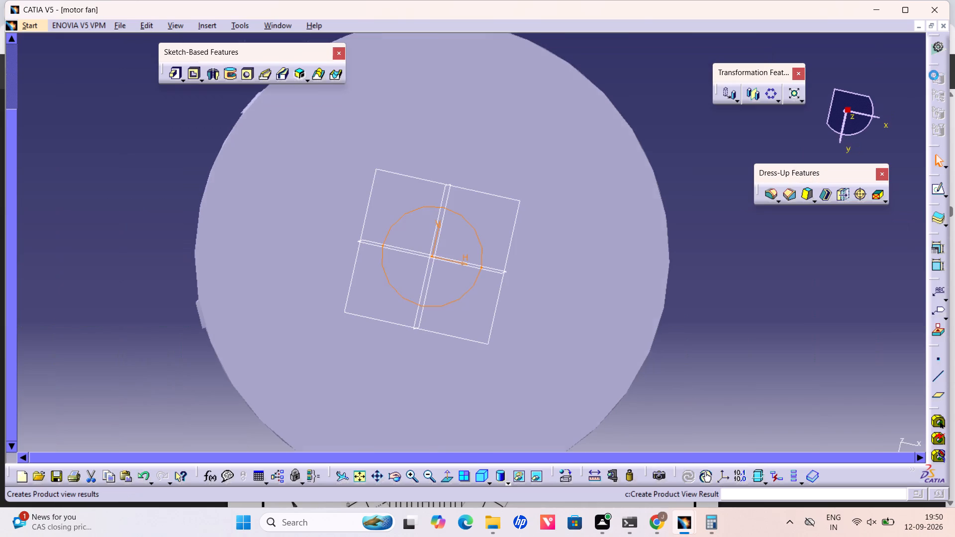
# Pad the 8 mm radius circle 10 mm outward from the disc's back face as the hub.
pyautogui.click(172, 72)
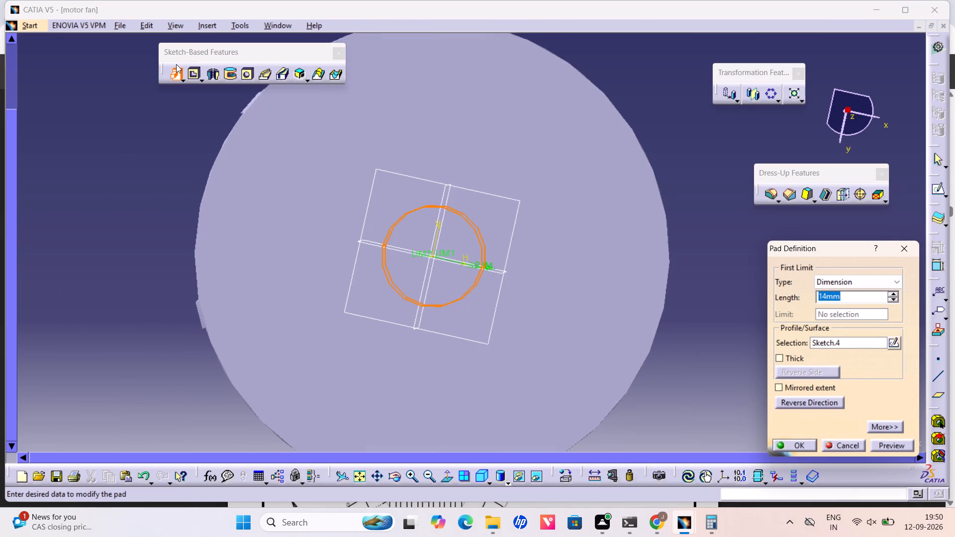
pyautogui.write('10')
pyautogui.press('Return')
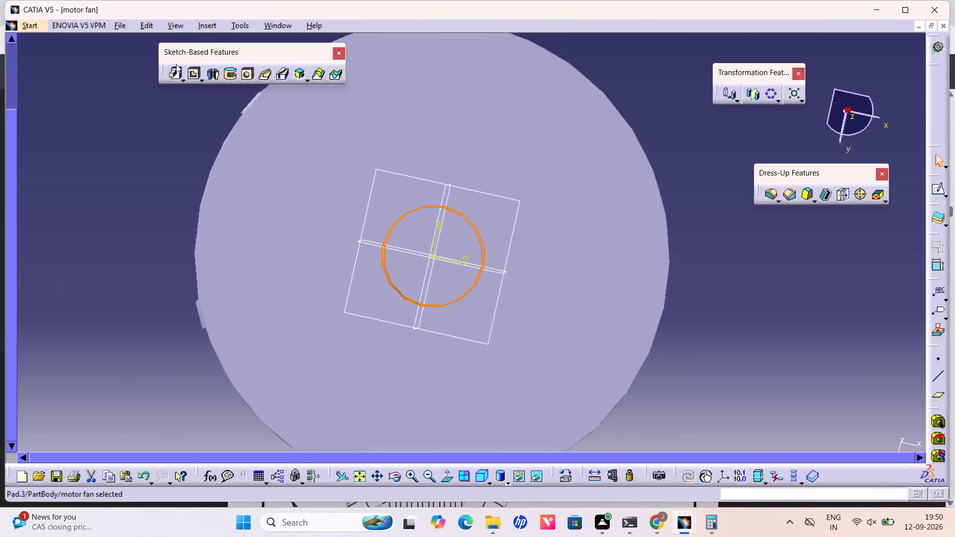
pyautogui.click(735, 276)
# Start a sketch on the hub's flat outer end face, checking the Motor Fan drawing in the PDF.
pyautogui.moveTo(748, 268); pyautogui.dragTo(731, 251, button='middle')
pyautogui.moveTo(748, 268); pyautogui.dragTo(731, 251, button='right')
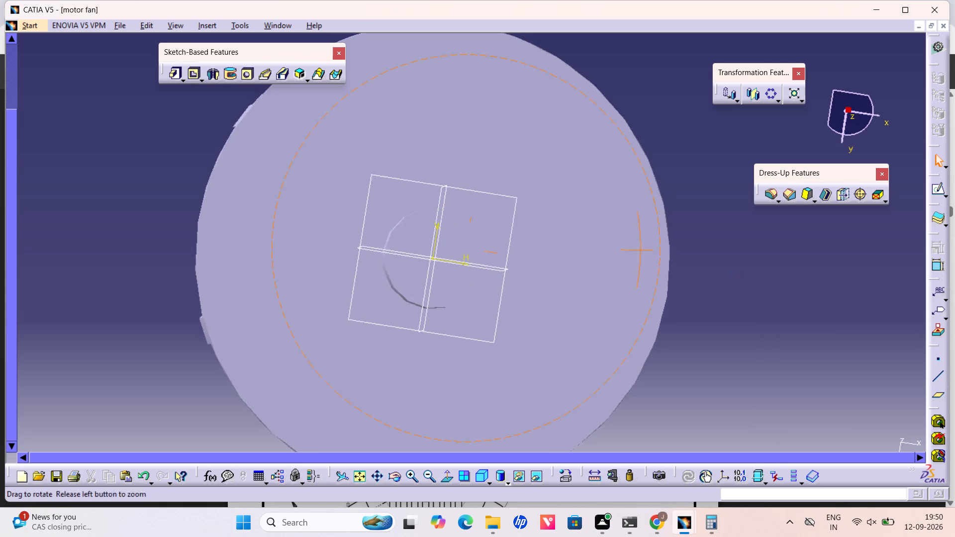
pyautogui.moveTo(731, 251); pyautogui.dragTo(593, 247, button='right')
pyautogui.moveTo(731, 251); pyautogui.dragTo(594, 247, button='middle')
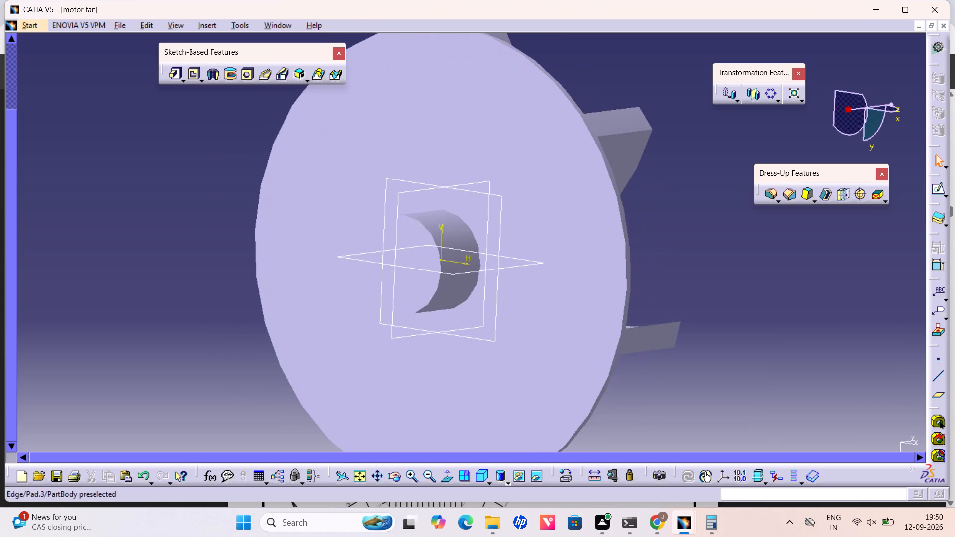
pyautogui.click(414, 231)
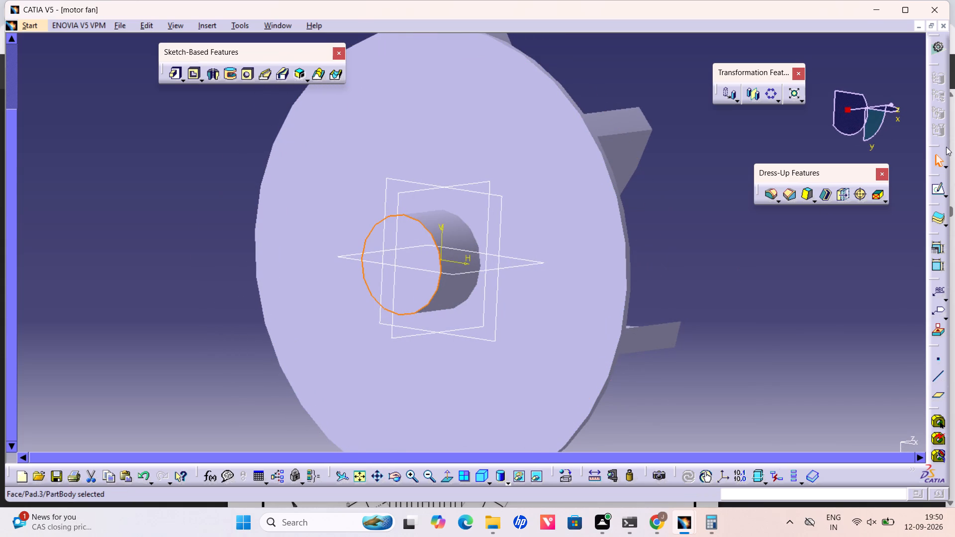
pyautogui.hotkey('alt', 'Tab')
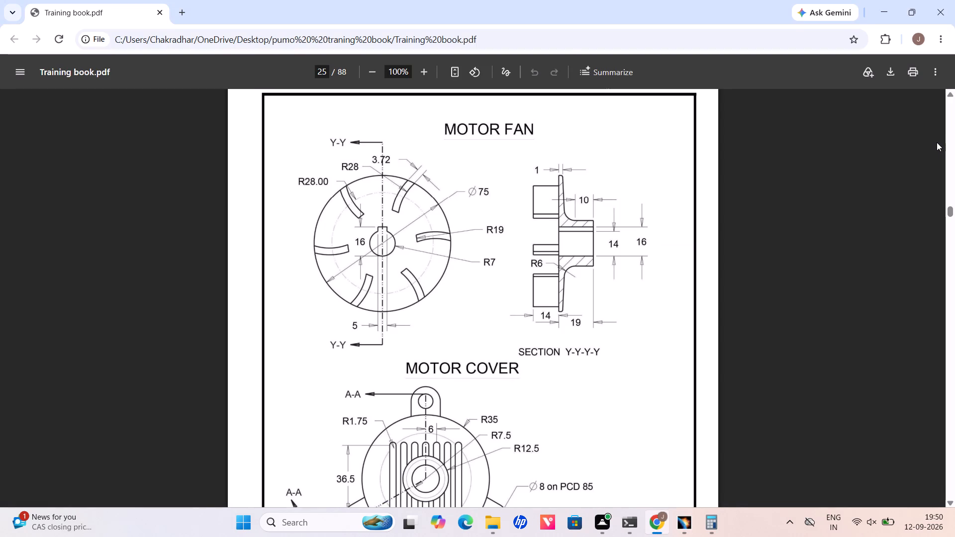
pyautogui.hotkey('alt', 'Tab')
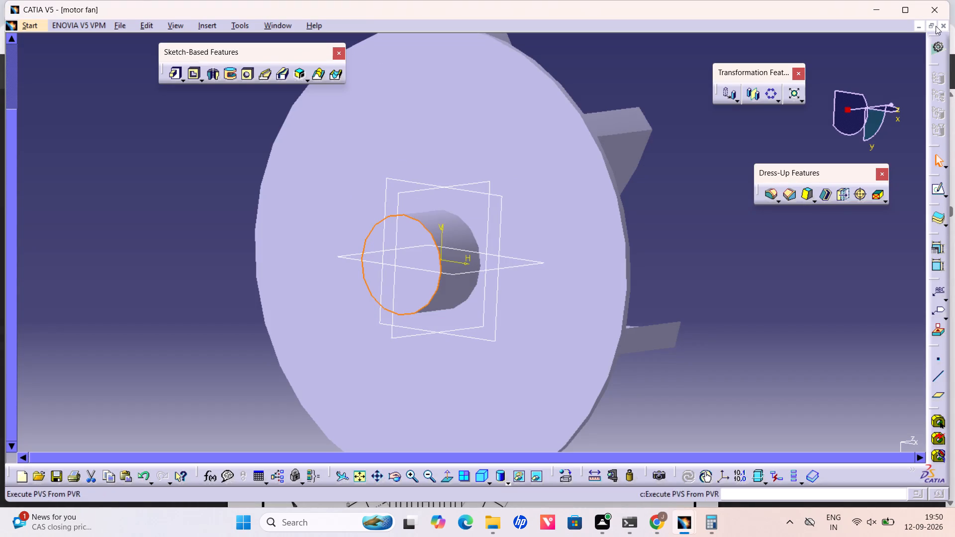
pyautogui.click(417, 291)
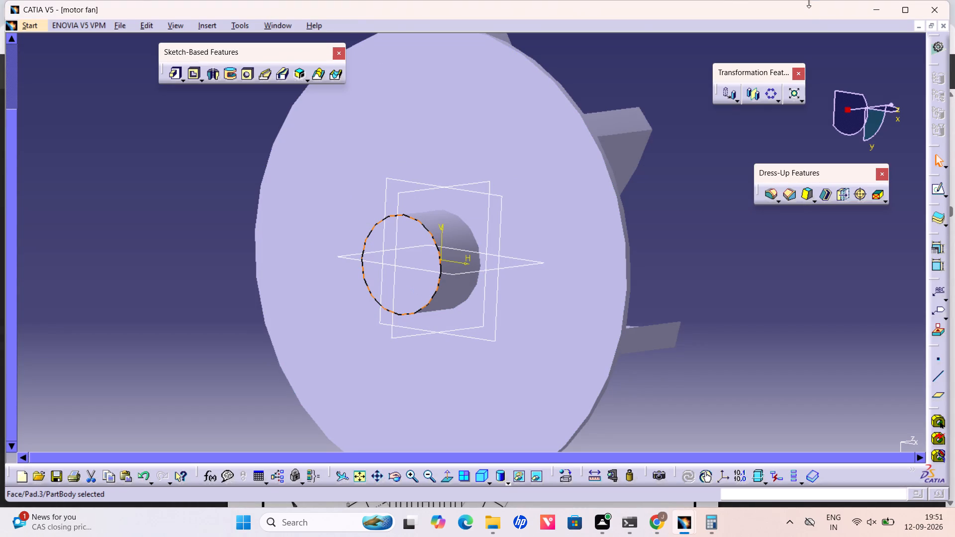
pyautogui.click(936, 194)
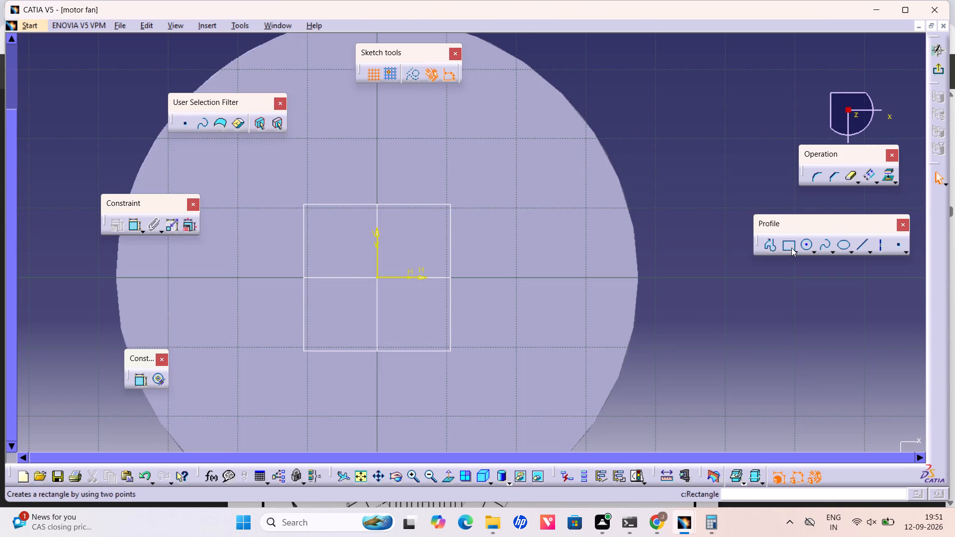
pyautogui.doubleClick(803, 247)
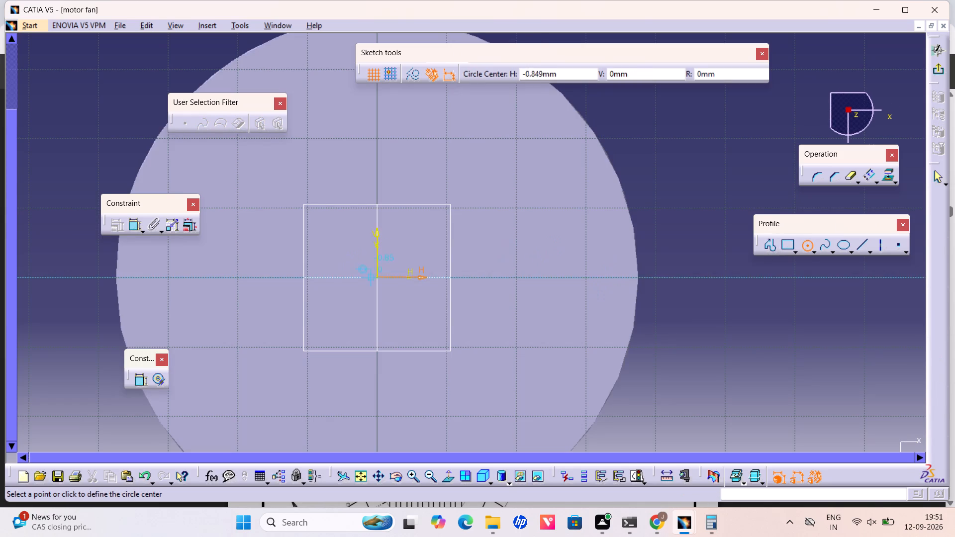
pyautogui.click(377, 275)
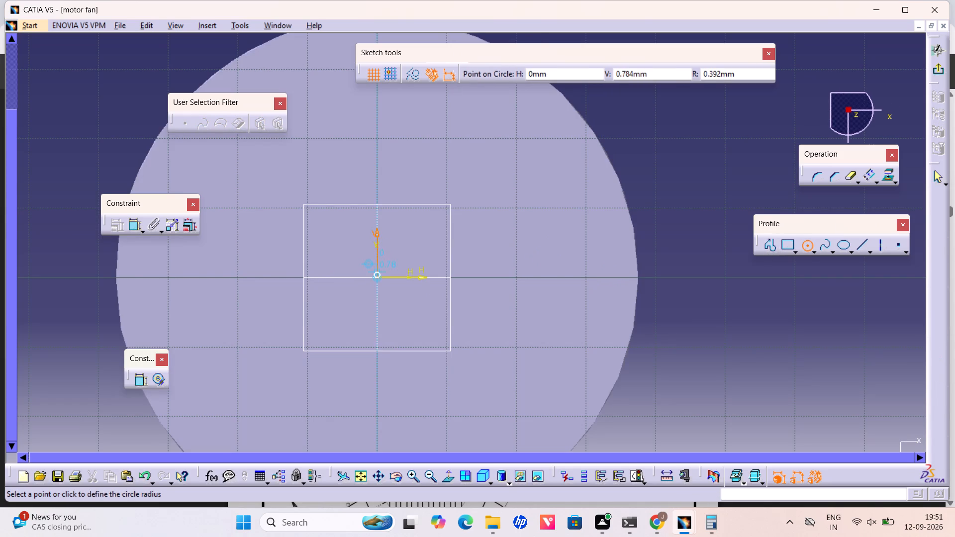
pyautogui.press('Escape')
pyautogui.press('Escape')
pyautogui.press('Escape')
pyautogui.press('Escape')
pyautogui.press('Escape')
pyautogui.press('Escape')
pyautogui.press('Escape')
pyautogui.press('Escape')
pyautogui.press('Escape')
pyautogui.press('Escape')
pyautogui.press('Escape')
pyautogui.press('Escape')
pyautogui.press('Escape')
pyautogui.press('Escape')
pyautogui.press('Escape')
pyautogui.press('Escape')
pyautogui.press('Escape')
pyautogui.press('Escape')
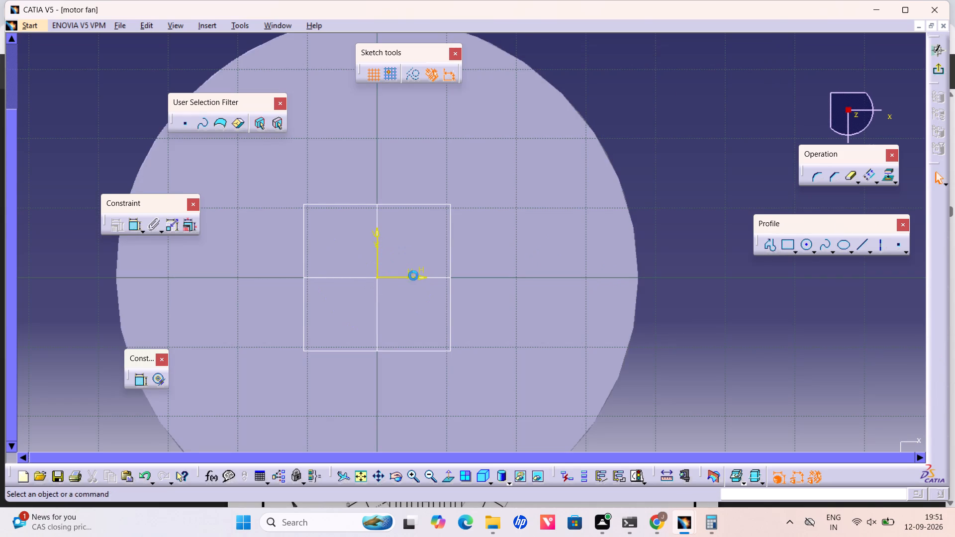
# Sketch a 7 mm radius circle centred on the origin for the hub bore, checking the PDF drawing.
pyautogui.doubleClick(805, 250)
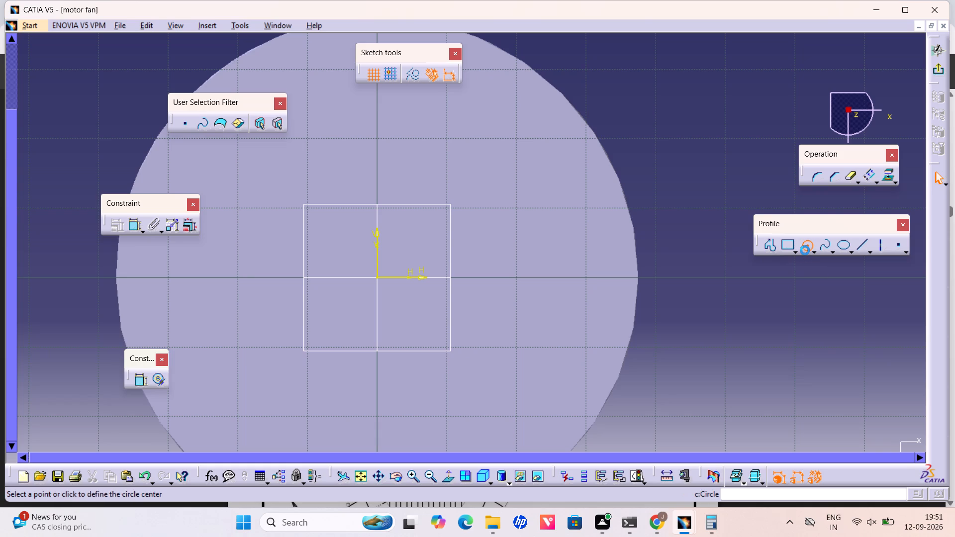
pyautogui.click(377, 276)
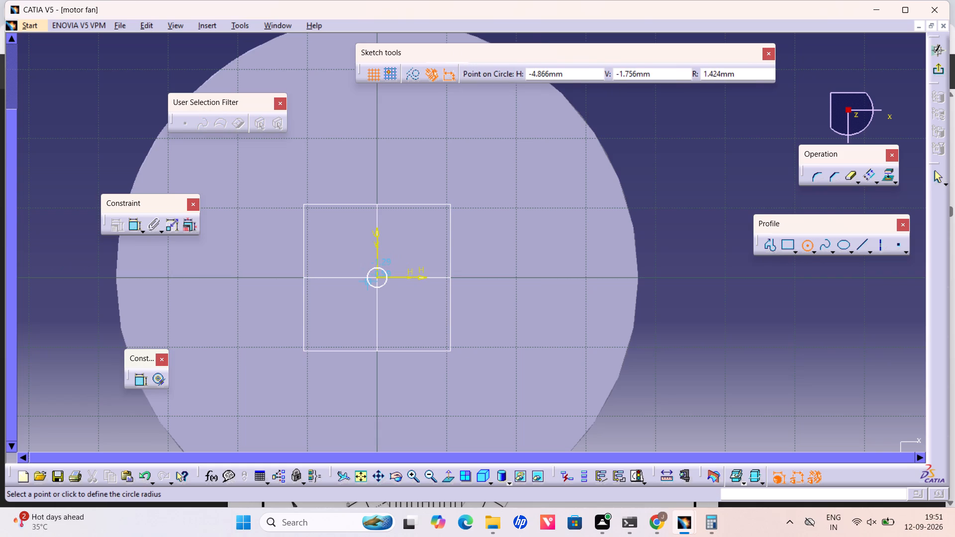
pyautogui.hotkey('alt', 'Tab')
pyautogui.hotkey('alt', 'Tab')
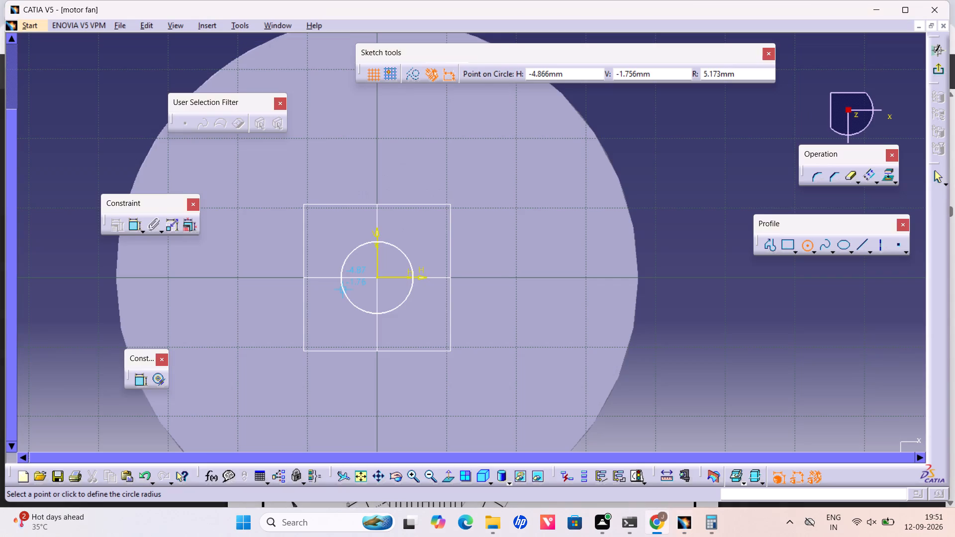
pyautogui.press('Tab')
pyautogui.press('Tab')
pyautogui.press('Tab')
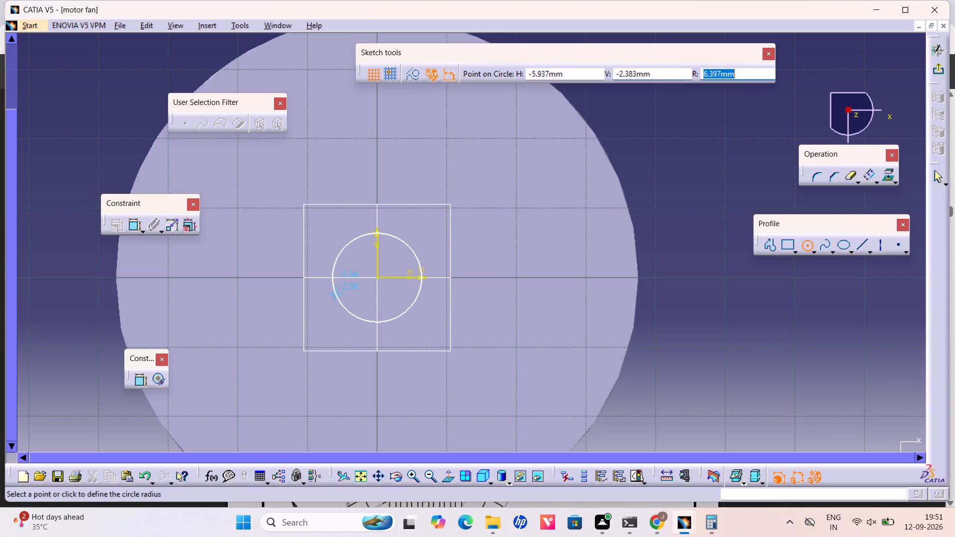
pyautogui.press('7')
pyautogui.press('Return')
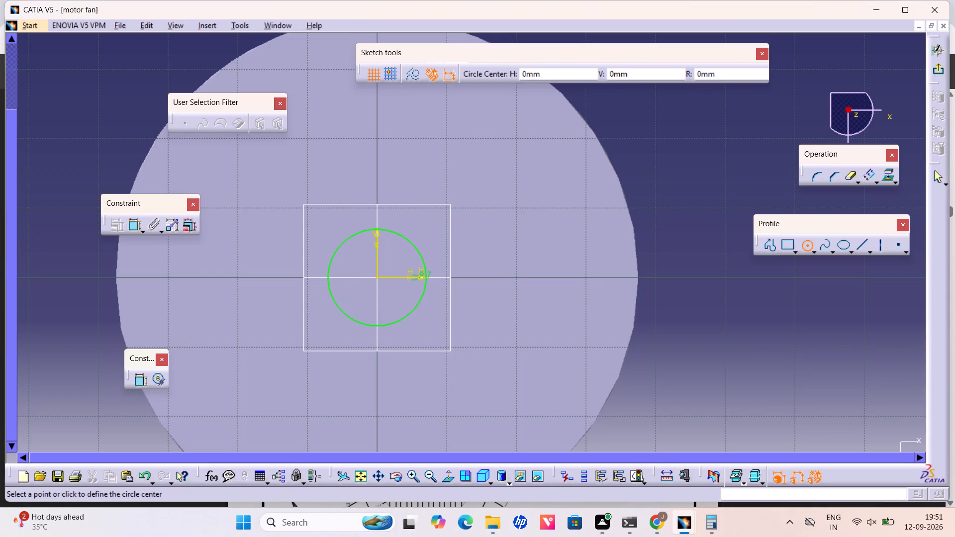
# Draw an 8 mm vertical line upward from the origin with the Profile tool, checking the keyway size in the PDF drawing.
pyautogui.doubleClick(770, 245)
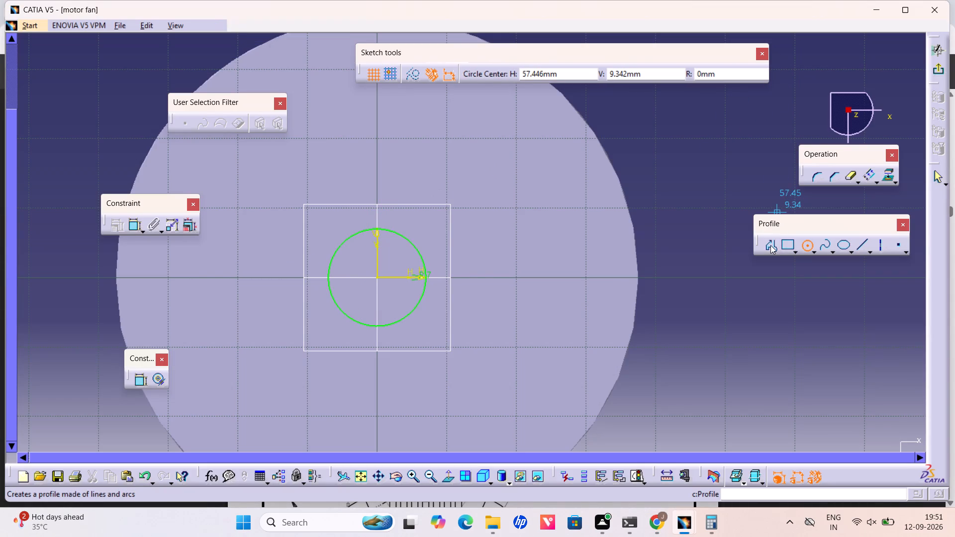
pyautogui.click(378, 279)
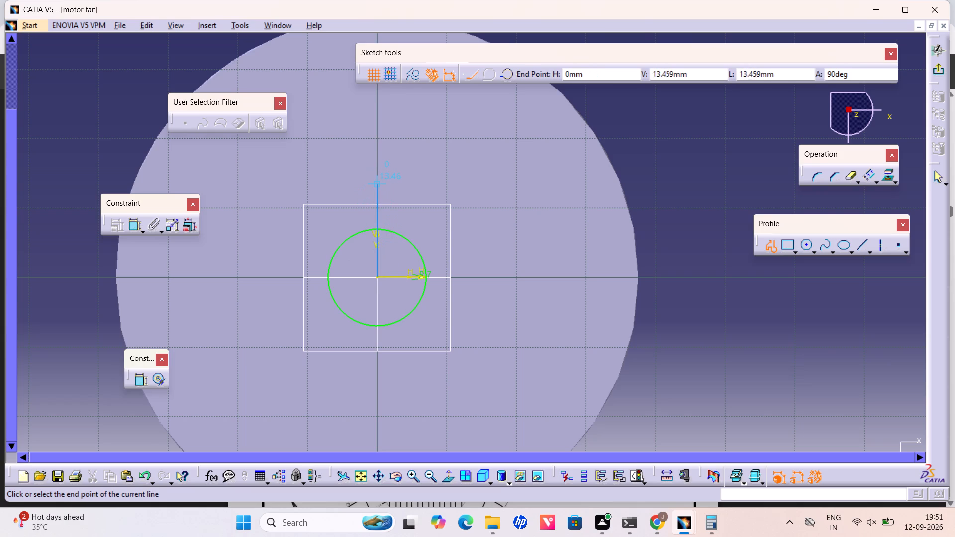
pyautogui.hotkey('alt', 'Tab')
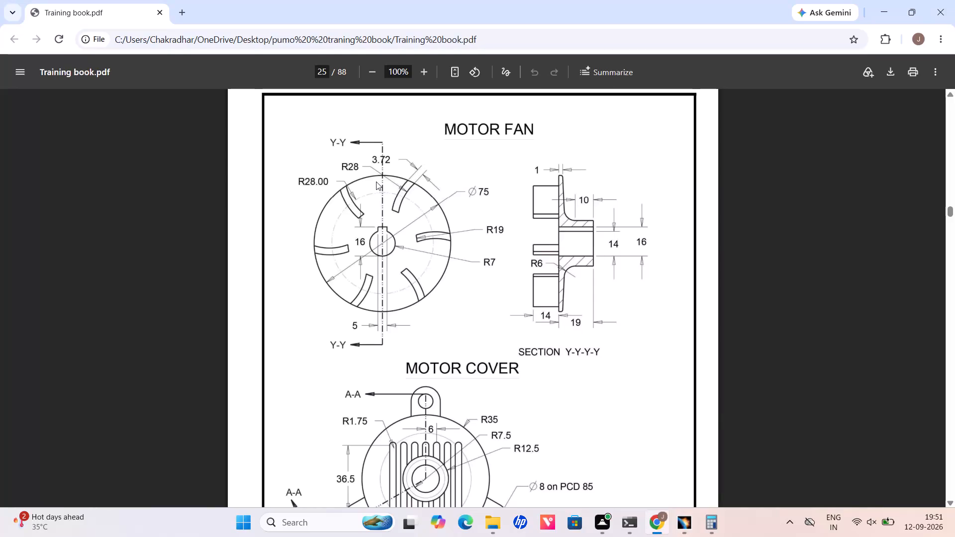
pyautogui.hotkey('alt', 'Tab')
pyautogui.hotkey('alt', 'Tab')
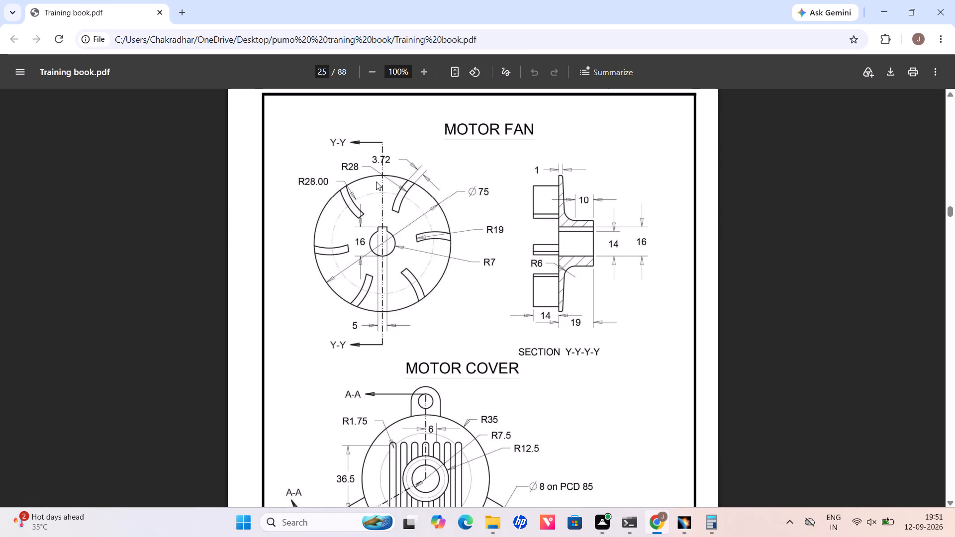
pyautogui.hotkey('alt', 'Tab')
pyautogui.hotkey('alt', 'Tab')
pyautogui.hotkey('alt', 'Tab')
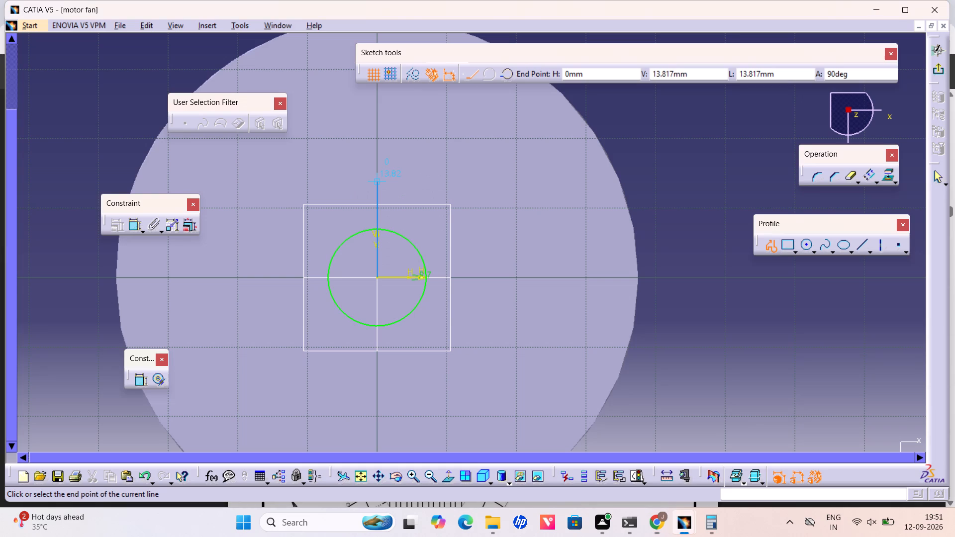
pyautogui.hotkey('alt', 'Tab')
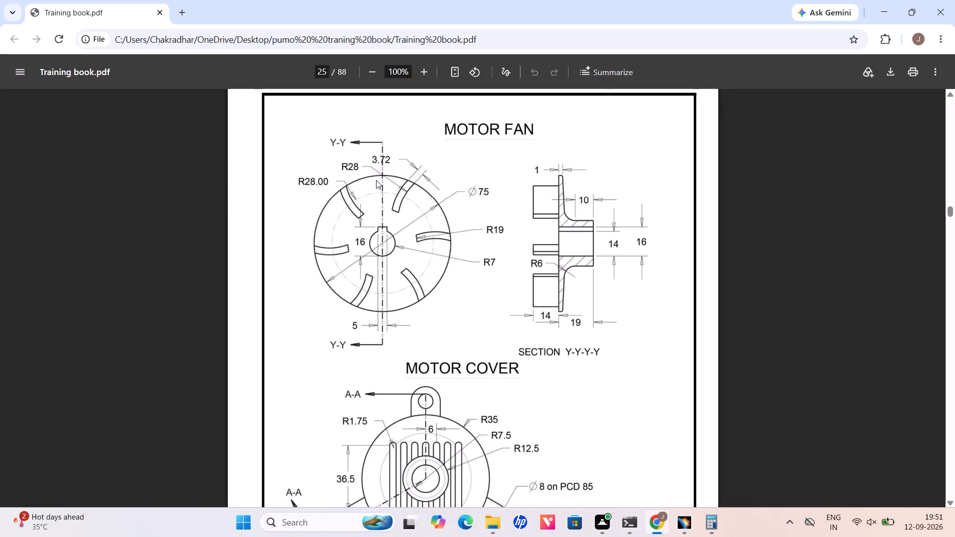
pyautogui.hotkey('alt', 'Tab')
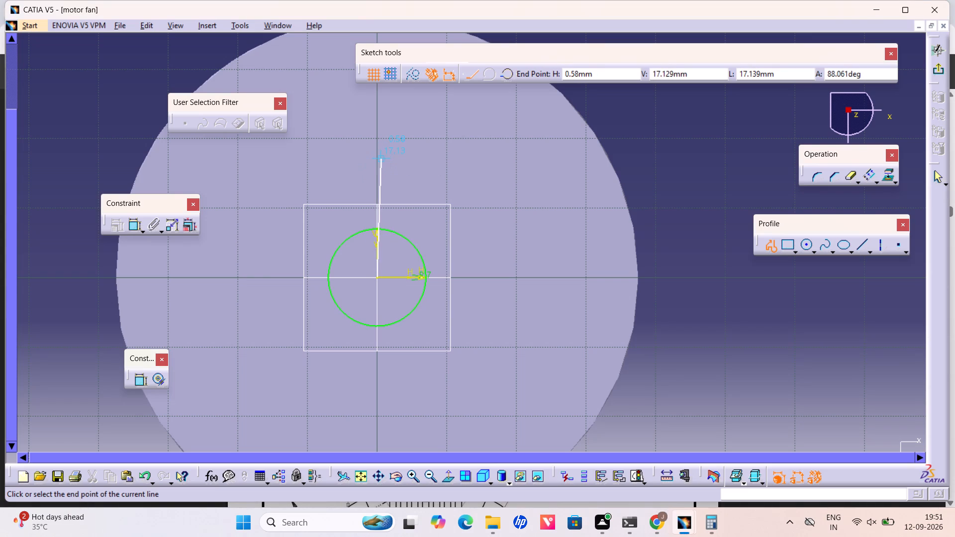
pyautogui.press('Tab')
pyautogui.press('Tab')
pyautogui.press('Tab')
pyautogui.press('8')
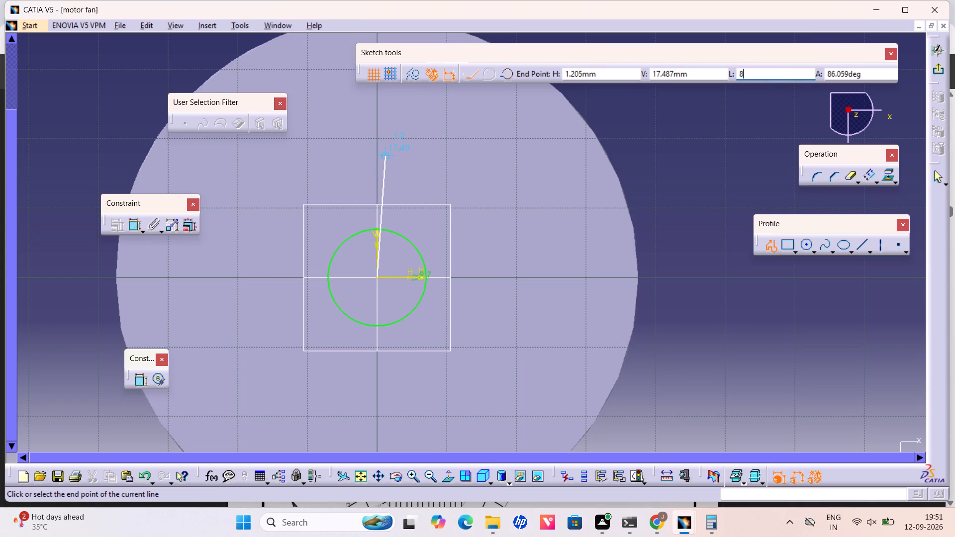
pyautogui.press('Return')
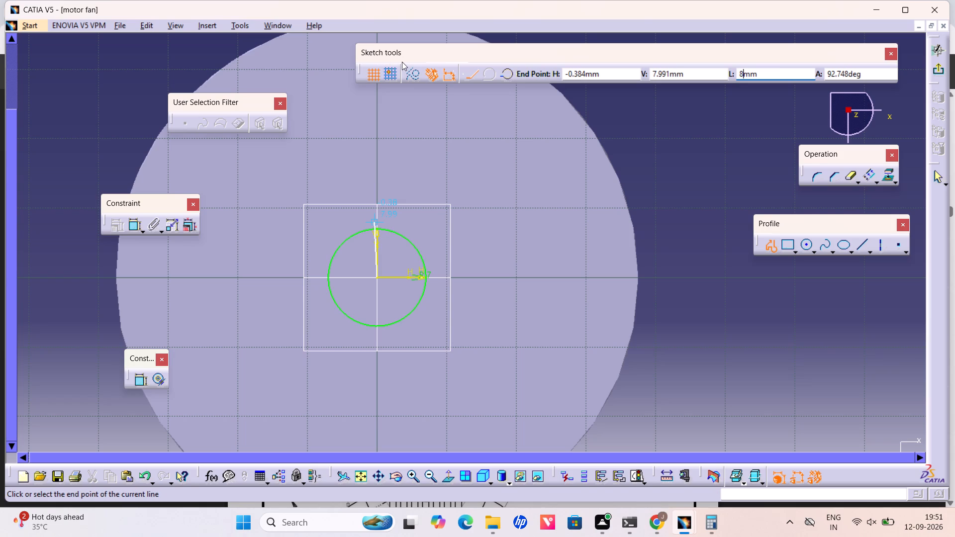
pyautogui.click(377, 131)
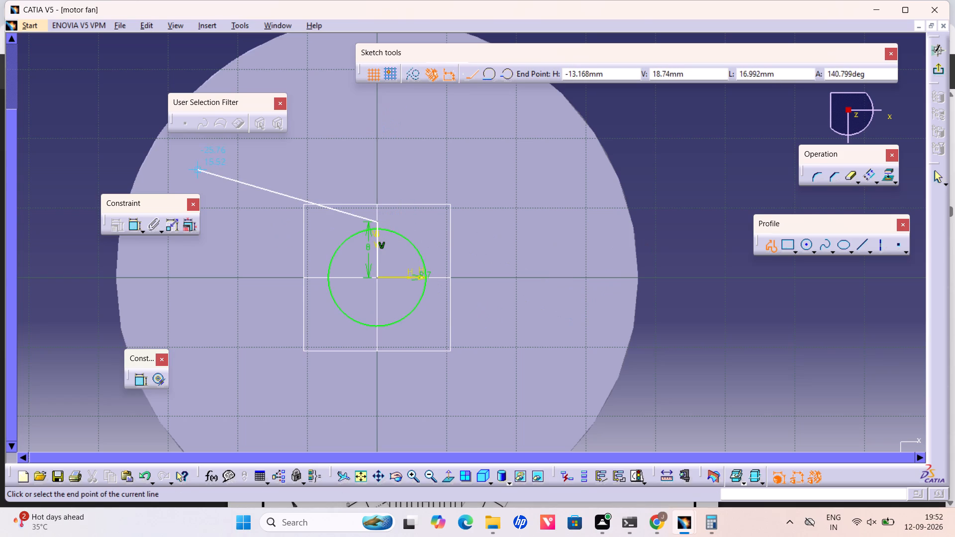
pyautogui.press('Escape')
pyautogui.press('Escape')
pyautogui.press('Escape')
pyautogui.press('Escape')
pyautogui.press('Escape')
pyautogui.press('Escape')
pyautogui.press('Escape')
pyautogui.press('Escape')
pyautogui.press('Escape')
pyautogui.press('Escape')
pyautogui.press('Escape')
pyautogui.press('Escape')
pyautogui.press('Escape')
pyautogui.press('Escape')
pyautogui.press('Escape')
pyautogui.press('Escape')
pyautogui.press('Escape')
pyautogui.press('Escape')
# Offset the 8 mm vertical line by 2.5 mm toward the positive H side for one keyway wall.
pyautogui.keyDown('ctrl'); pyautogui.moveTo(563, 294); pyautogui.dragTo(563, 285, button='middle'); pyautogui.keyUp('ctrl')
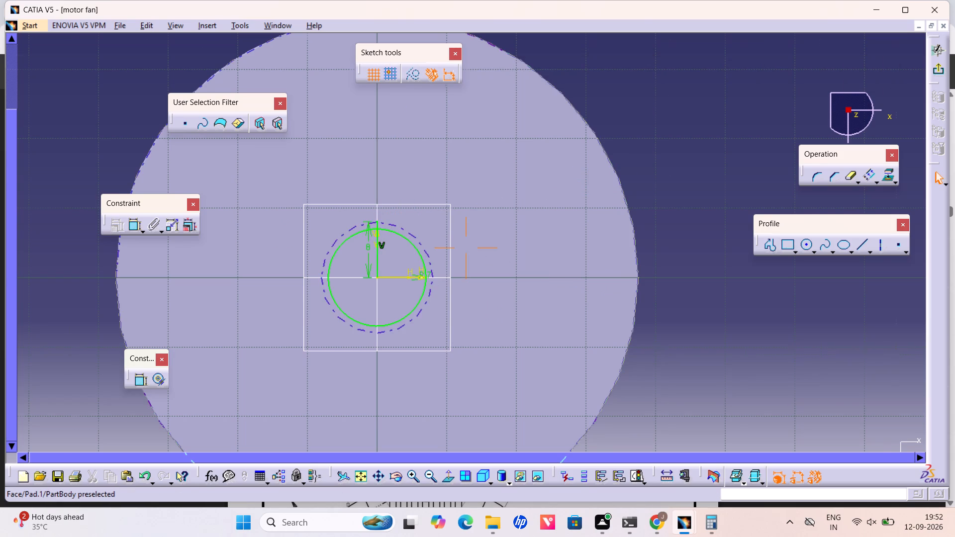
pyautogui.keyDown('ctrl'); pyautogui.moveTo(563, 285); pyautogui.dragTo(525, 228, button='middle'); pyautogui.keyUp('ctrl')
pyautogui.moveTo(524, 228); pyautogui.dragTo(585, 197, button='middle')
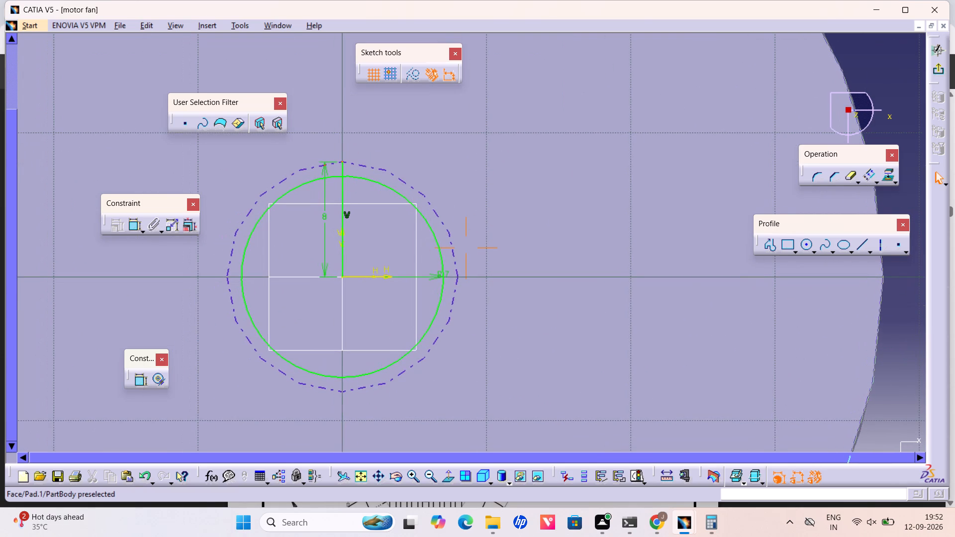
pyautogui.doubleClick(867, 174)
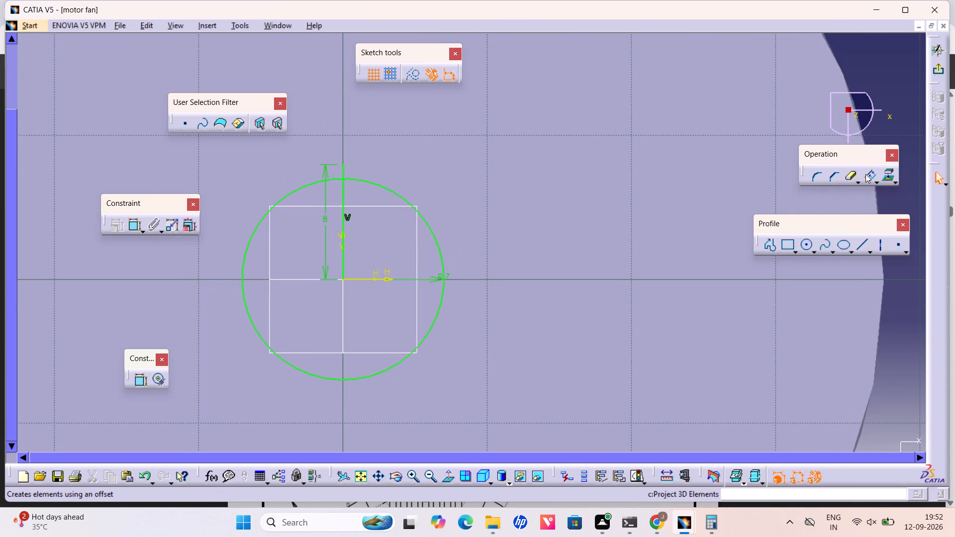
pyautogui.doubleClick(869, 174)
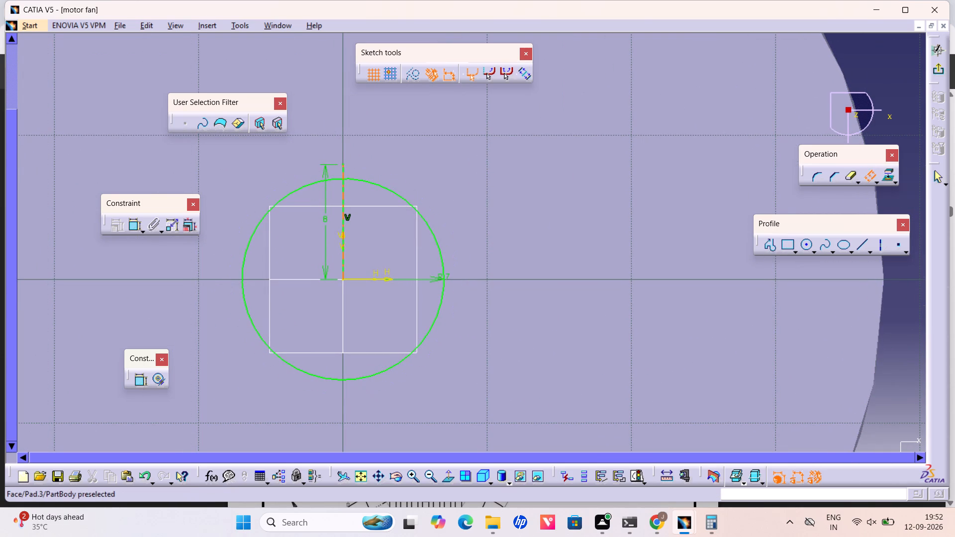
pyautogui.click(345, 189)
pyautogui.press('Tab')
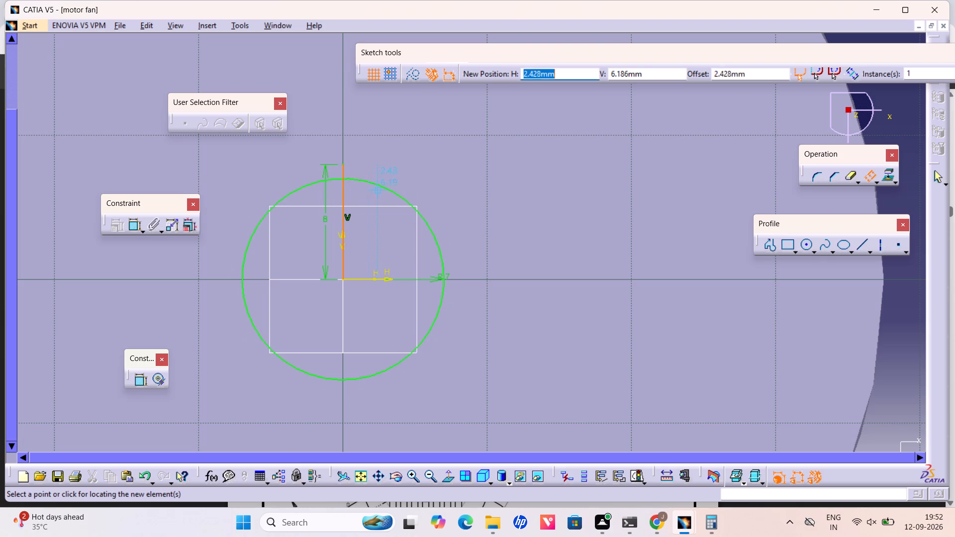
pyautogui.press('Tab')
pyautogui.press('Tab')
pyautogui.write('2.5')
pyautogui.press('Return')
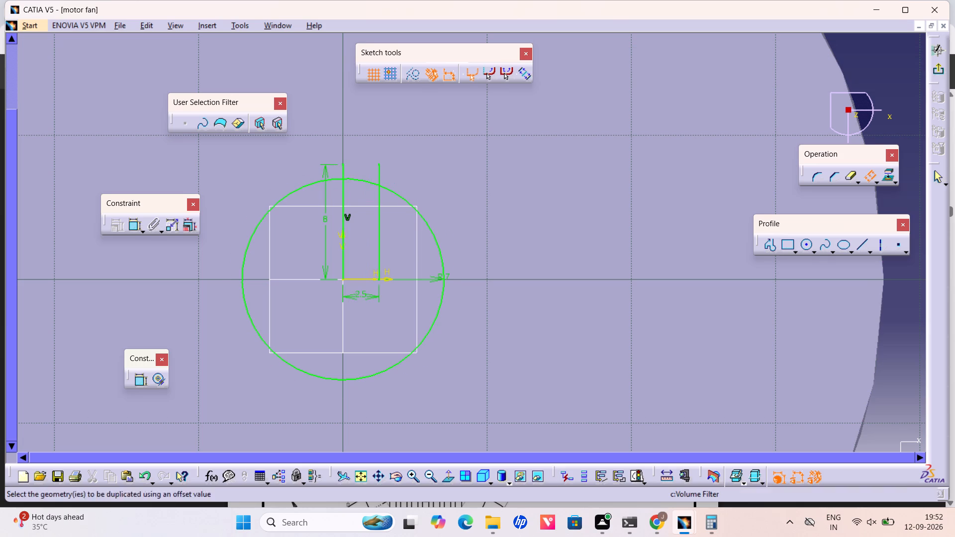
# Offset the central vertical line by 2.5 mm toward the negative H side for the opposite keyway wall.
pyautogui.click(342, 187)
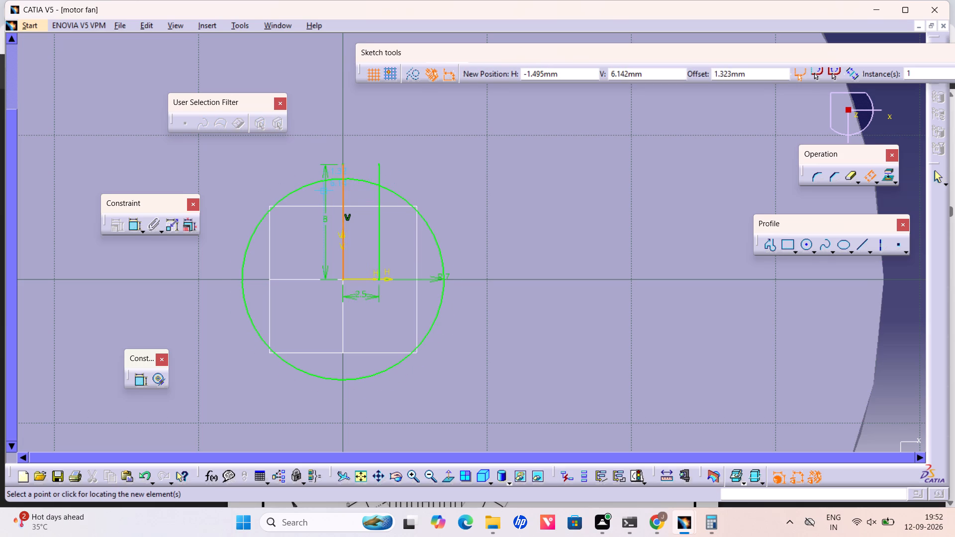
pyautogui.press('Tab')
pyautogui.press('Tab')
pyautogui.press('Tab')
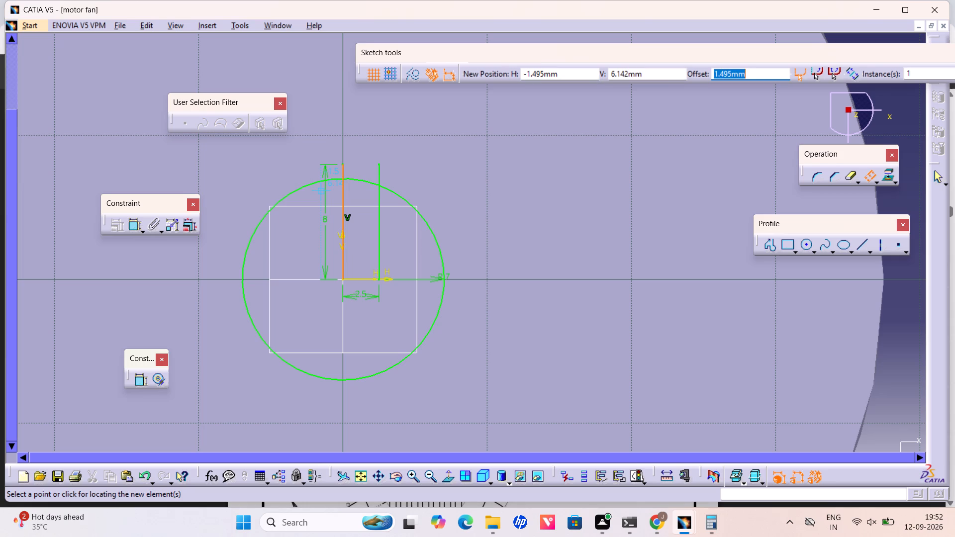
pyautogui.write('2.5')
pyautogui.press('Return')
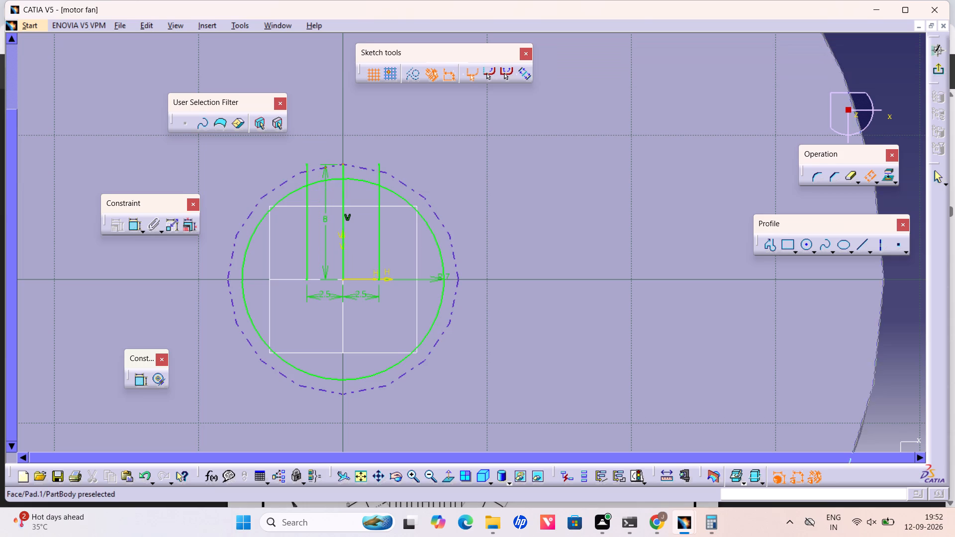
# Draw a horizontal line with the Profile tool joining the upper ends of the two keyway walls.
pyautogui.doubleClick(771, 248)
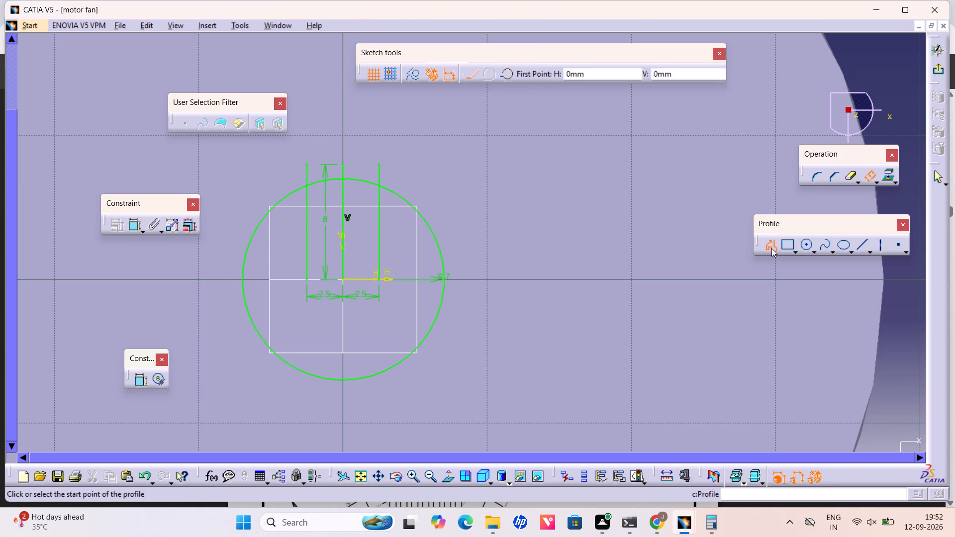
pyautogui.click(308, 165)
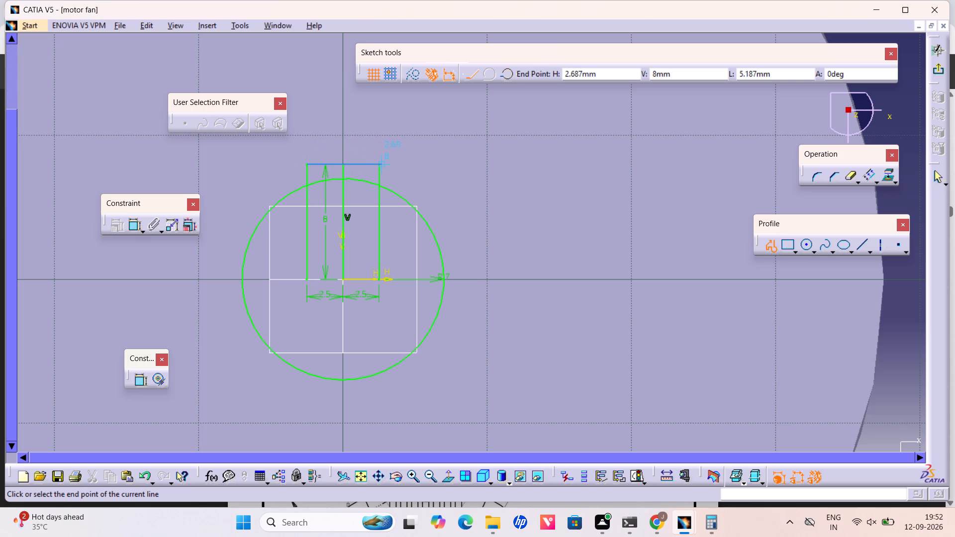
pyautogui.click(379, 164)
pyautogui.press('Escape')
pyautogui.press('Escape')
pyautogui.press('Escape')
pyautogui.press('Escape')
pyautogui.press('Escape')
pyautogui.press('Escape')
pyautogui.press('Escape')
pyautogui.press('Escape')
pyautogui.press('Escape')
pyautogui.press('Escape')
pyautogui.press('Escape')
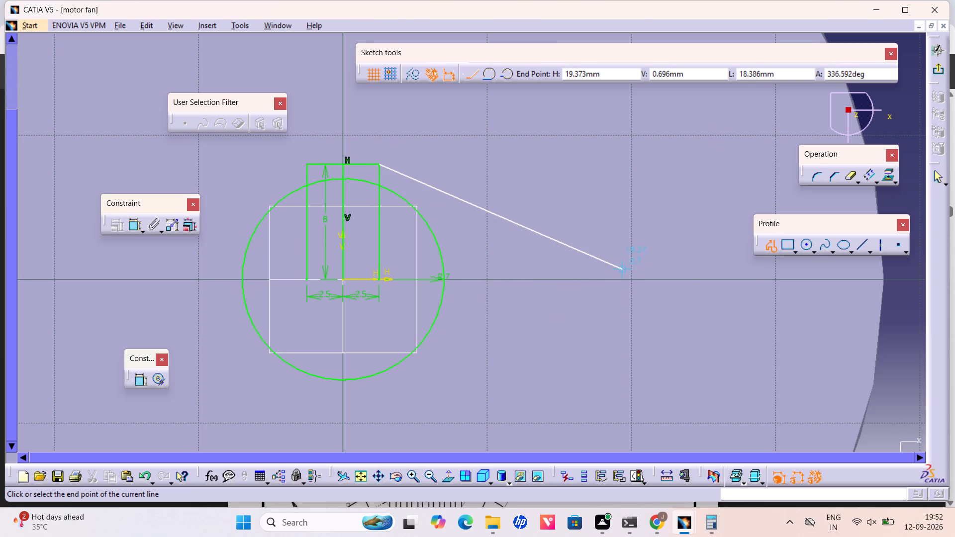
# Quick Trim the wall portions inside the bore circle, the centre line and the arc across the keyway, converting the centre line's length into a distance.
pyautogui.doubleClick(850, 174)
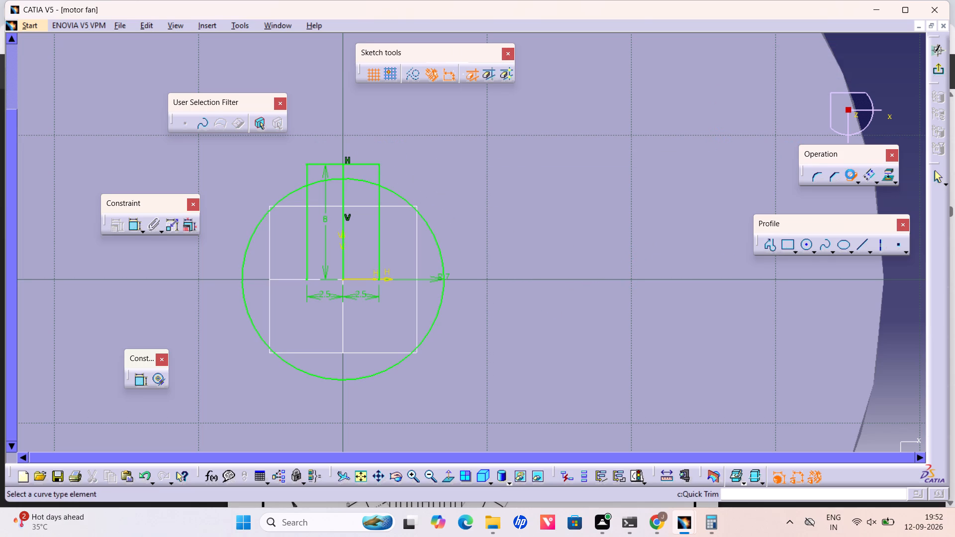
pyautogui.click(308, 239)
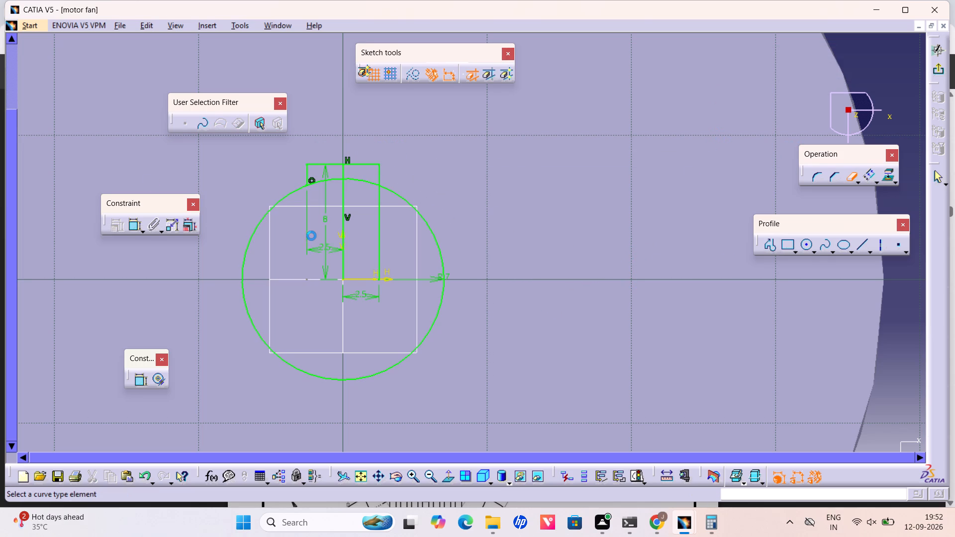
pyautogui.click(342, 220)
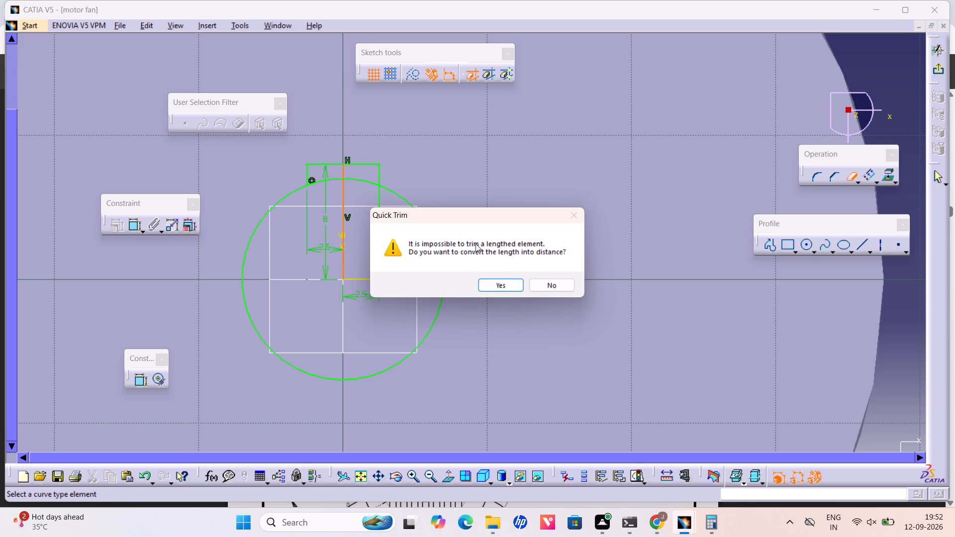
pyautogui.click(507, 283)
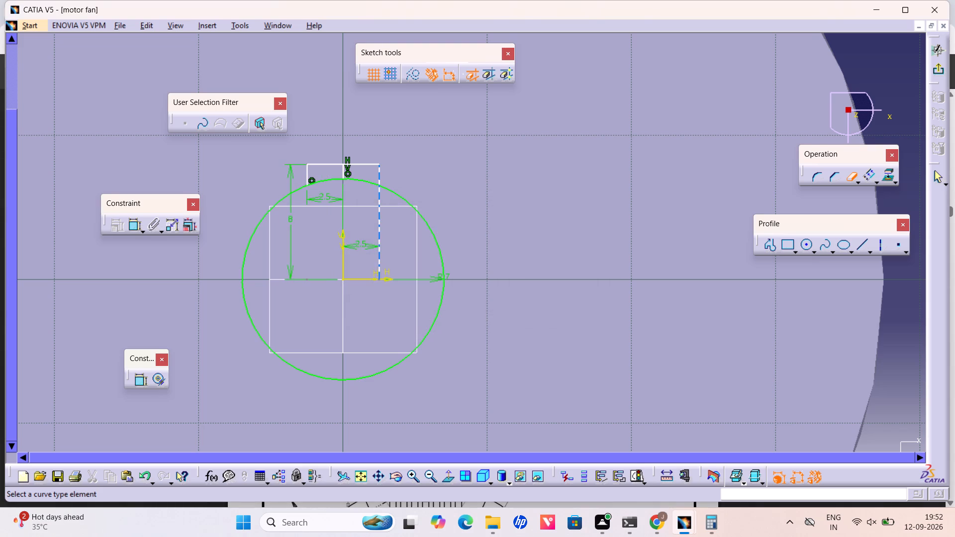
pyautogui.click(380, 226)
pyautogui.click(369, 179)
pyautogui.click(344, 174)
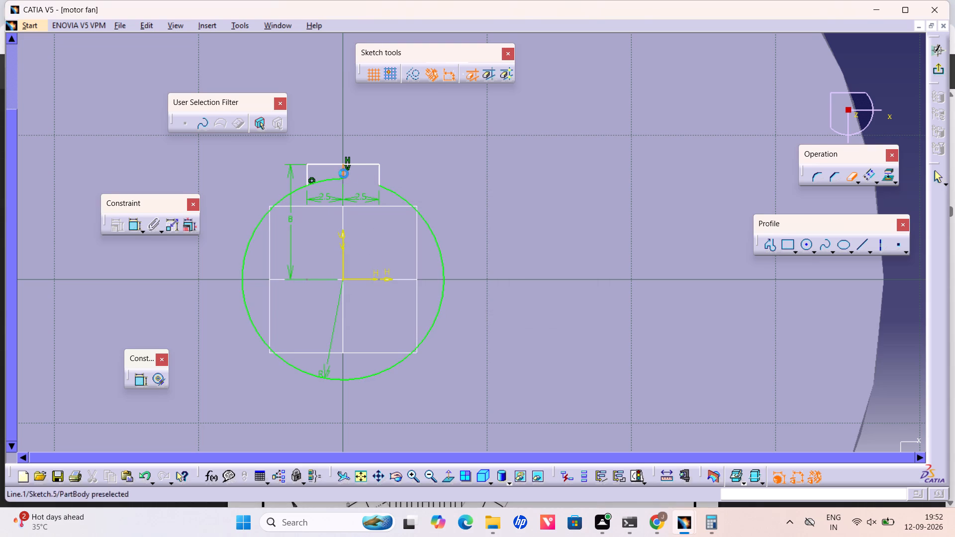
pyautogui.click(334, 179)
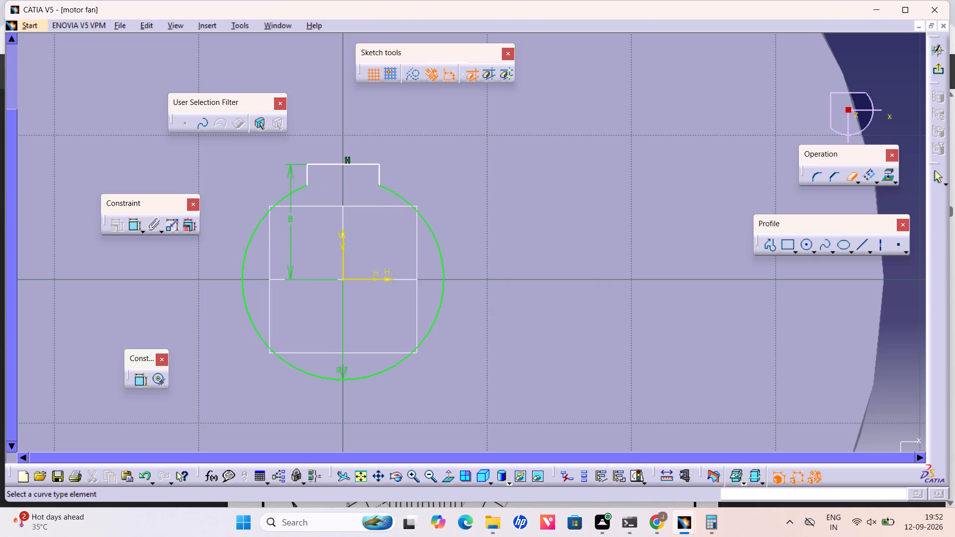
# Constrain the keyway's top line 8 mm from the H axis and each side wall 2.5 mm from the V axis.
pyautogui.doubleClick(132, 228)
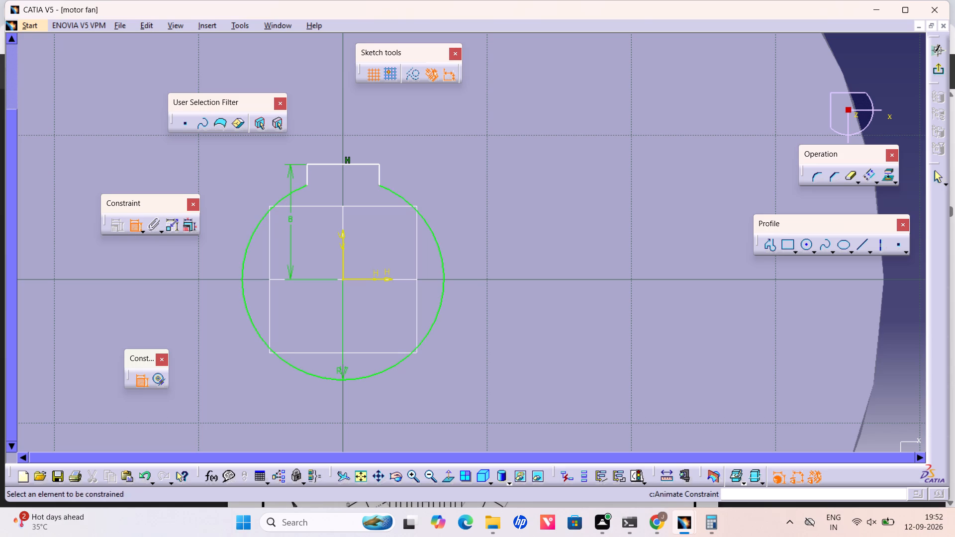
pyautogui.click(328, 166)
pyautogui.click(360, 280)
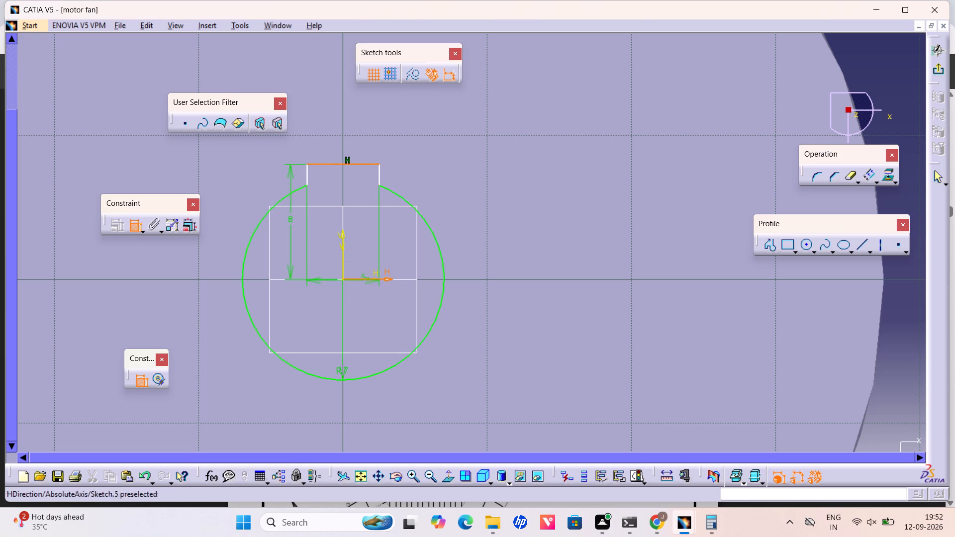
pyautogui.click(560, 203)
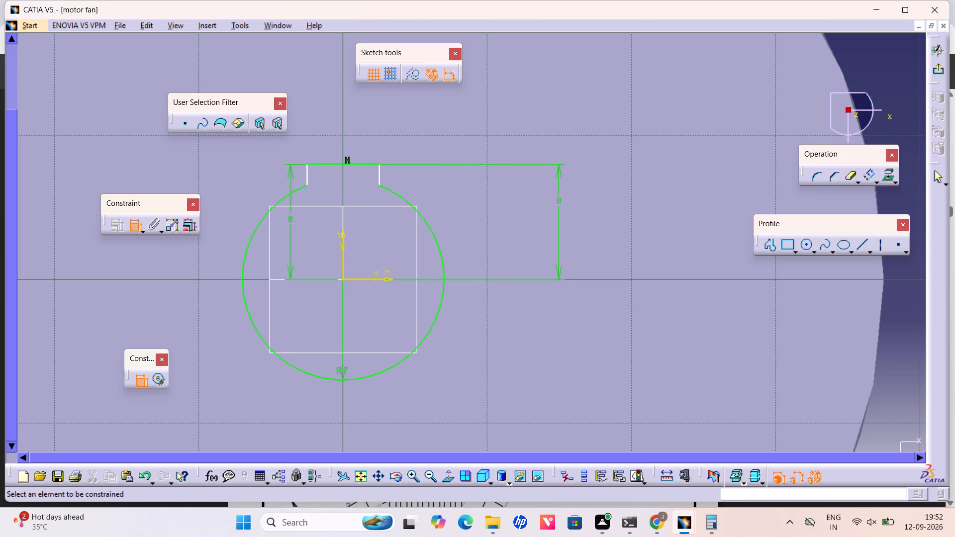
pyautogui.click(308, 179)
pyautogui.moveTo(343, 258); pyautogui.dragTo(342, 250)
pyautogui.click(397, 144)
pyautogui.click(380, 179)
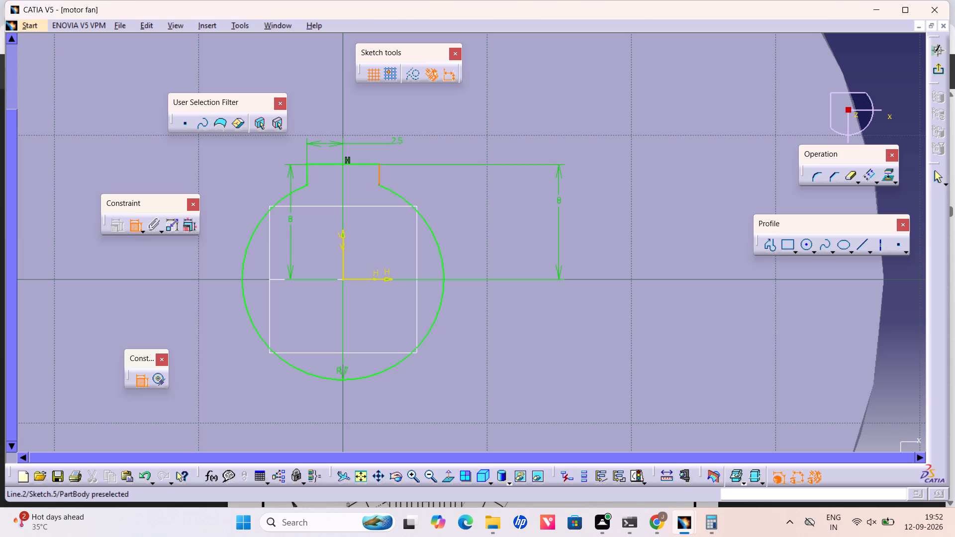
pyautogui.moveTo(345, 254); pyautogui.dragTo(346, 244)
pyautogui.click(456, 115)
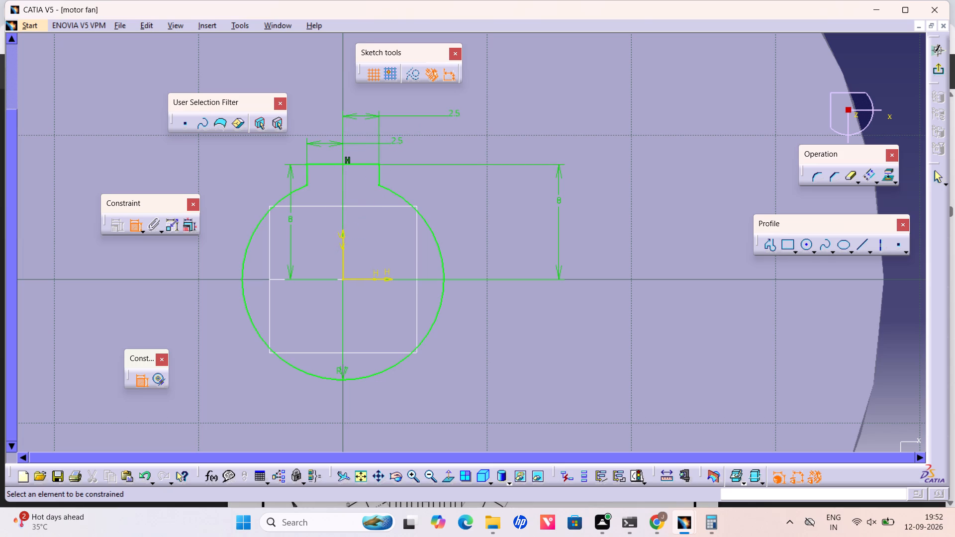
# Exit the sketch and cut the keyed bore profile as a Pocket with its limit set to Up to last.
pyautogui.click(941, 72)
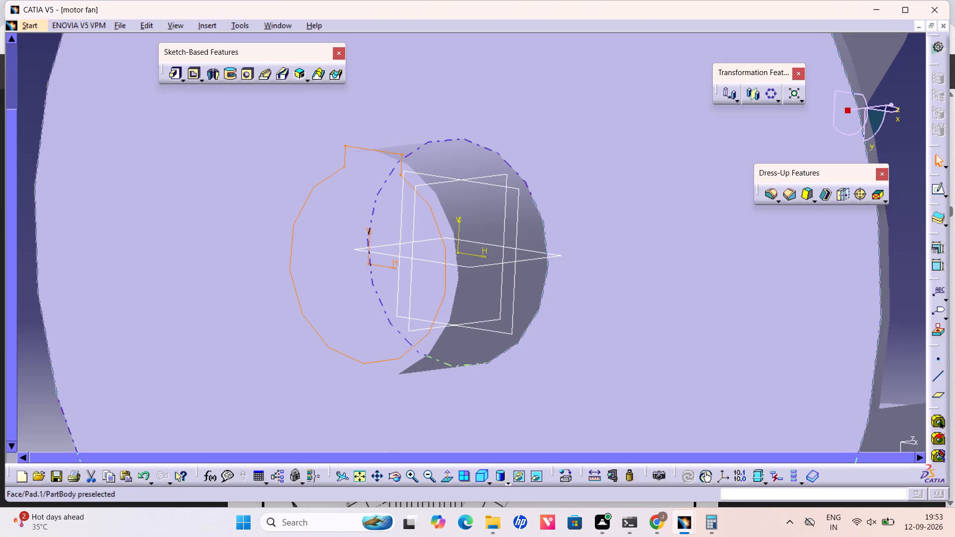
pyautogui.click(191, 78)
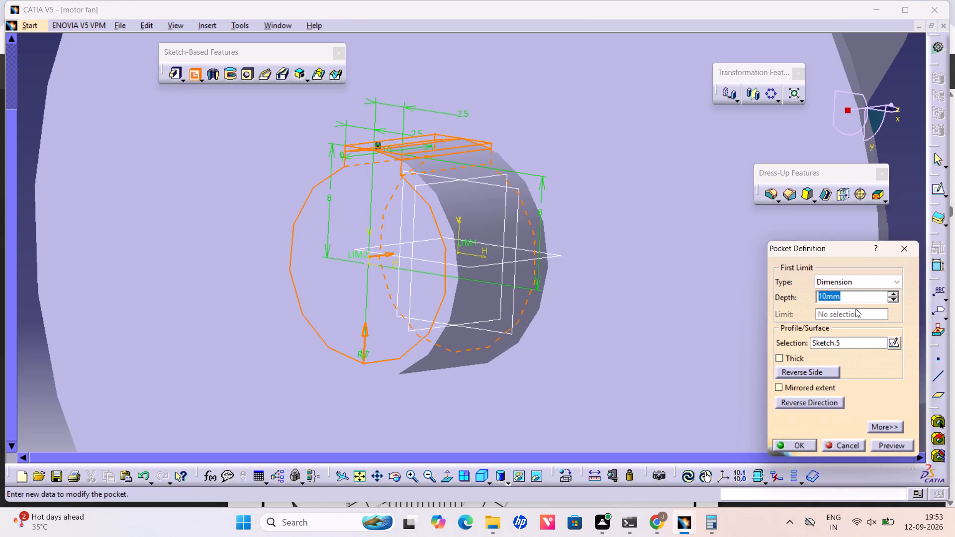
pyautogui.click(862, 283)
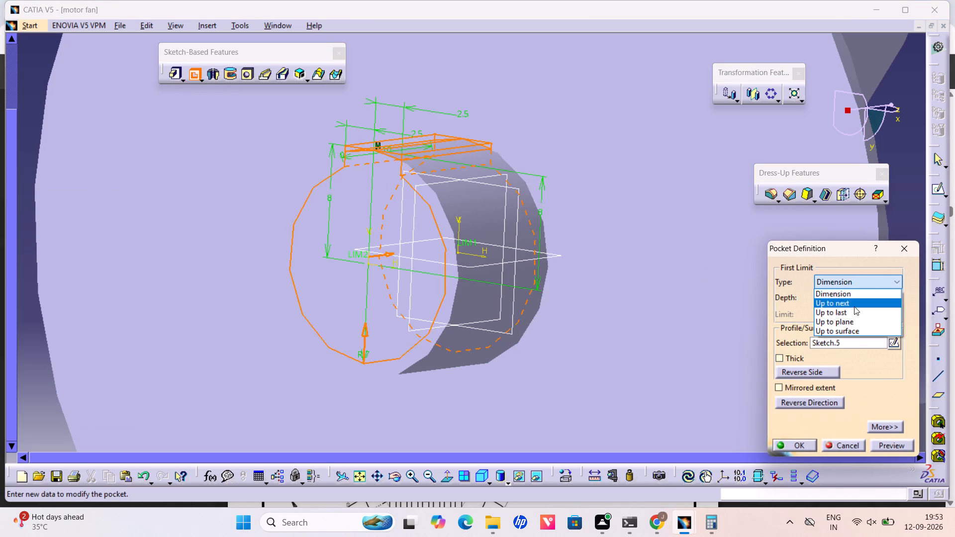
pyautogui.click(851, 313)
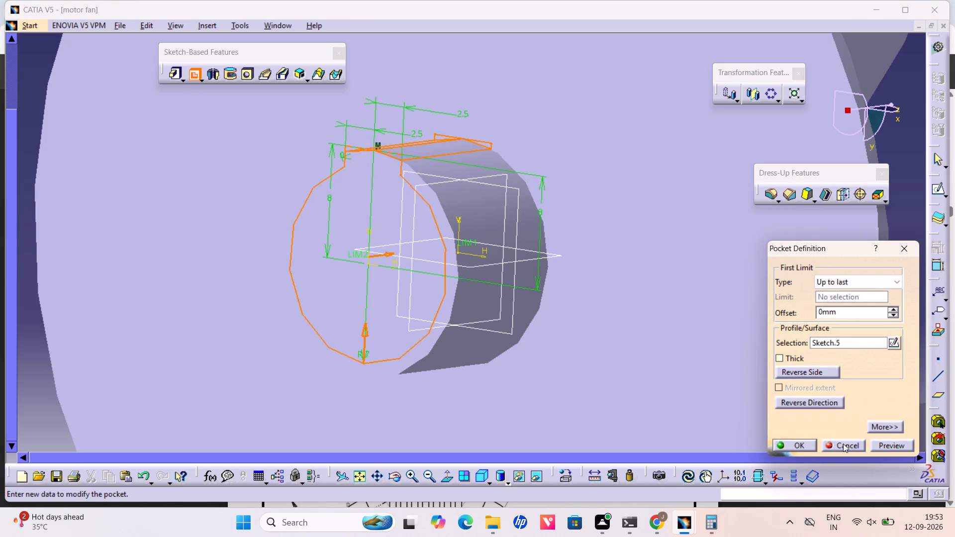
pyautogui.click(884, 442)
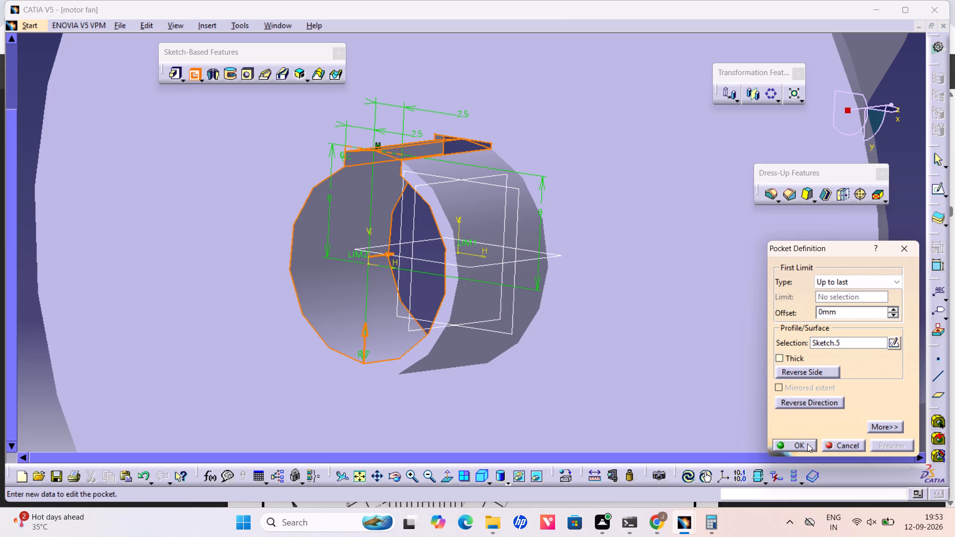
pyautogui.click(807, 444)
pyautogui.click(893, 295)
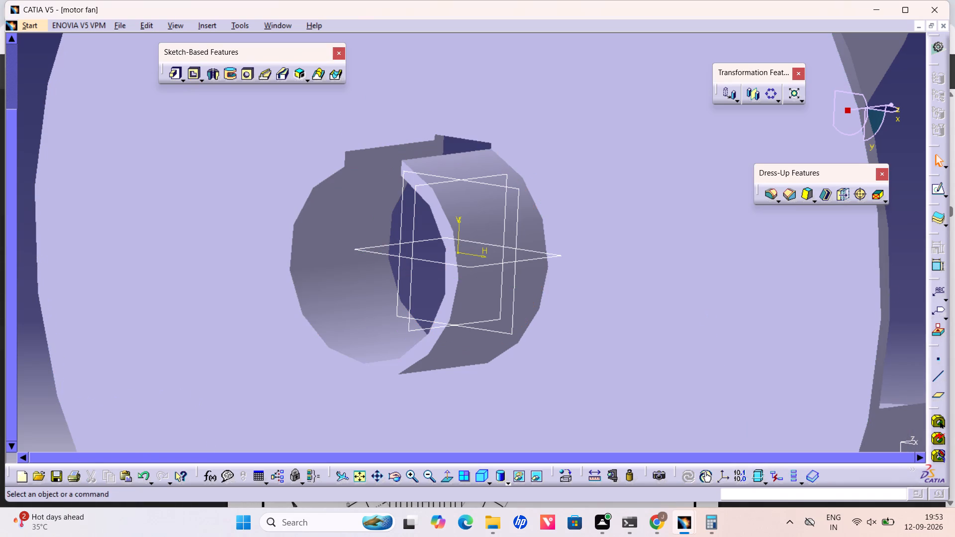
# Examine the keyed bore and hub from both sides of the fan disc.
pyautogui.moveTo(777, 303); pyautogui.dragTo(293, 213, button='middle')
pyautogui.moveTo(776, 302); pyautogui.dragTo(293, 213, button='right')
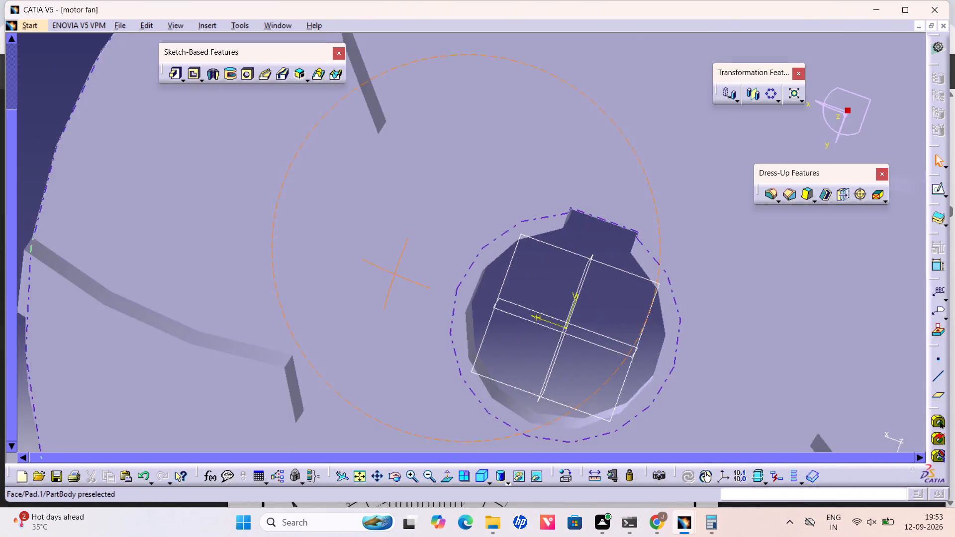
pyautogui.moveTo(293, 213); pyautogui.dragTo(655, 301, button='middle')
pyautogui.moveTo(293, 213); pyautogui.dragTo(655, 301, button='right')
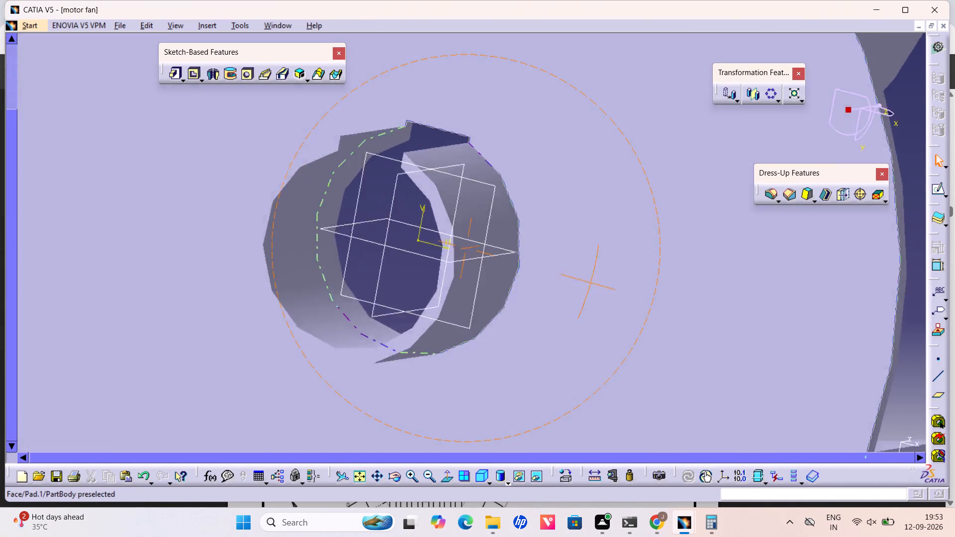
pyautogui.moveTo(655, 301); pyautogui.dragTo(572, 306, button='middle')
pyautogui.moveTo(655, 301); pyautogui.dragTo(572, 306, button='right')
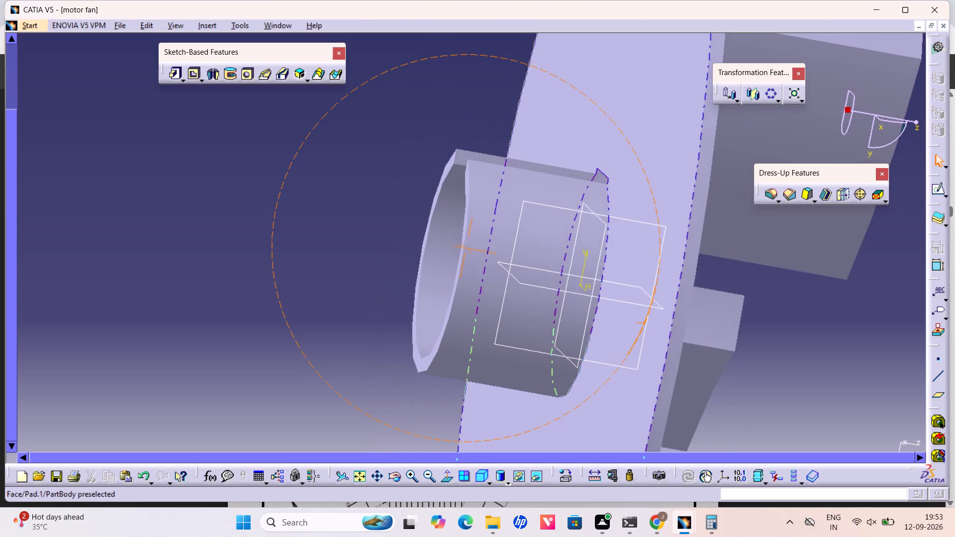
pyautogui.moveTo(572, 306); pyautogui.dragTo(578, 274, button='middle')
pyautogui.moveTo(572, 306); pyautogui.dragTo(578, 274, button='right')
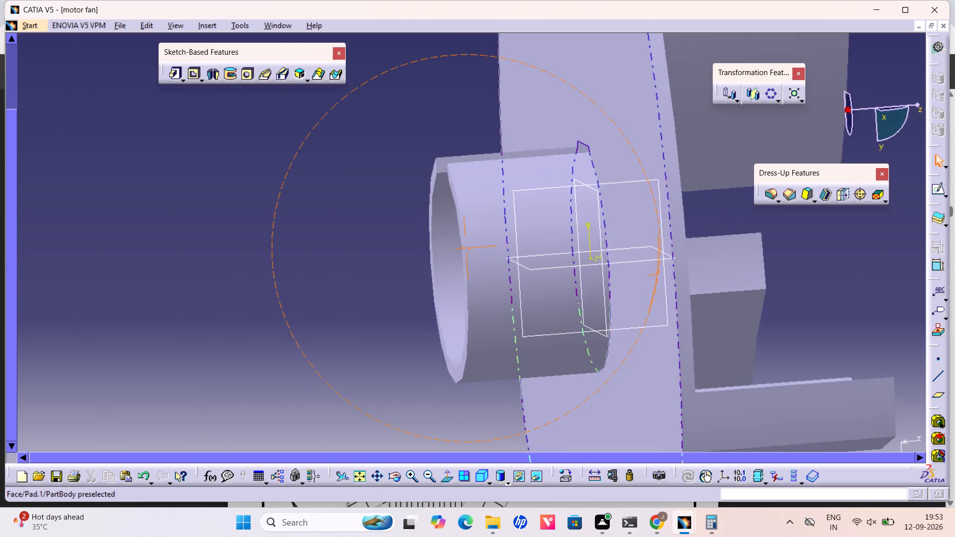
pyautogui.moveTo(578, 274); pyautogui.dragTo(550, 235, button='middle')
pyautogui.moveTo(578, 274); pyautogui.dragTo(550, 235, button='right')
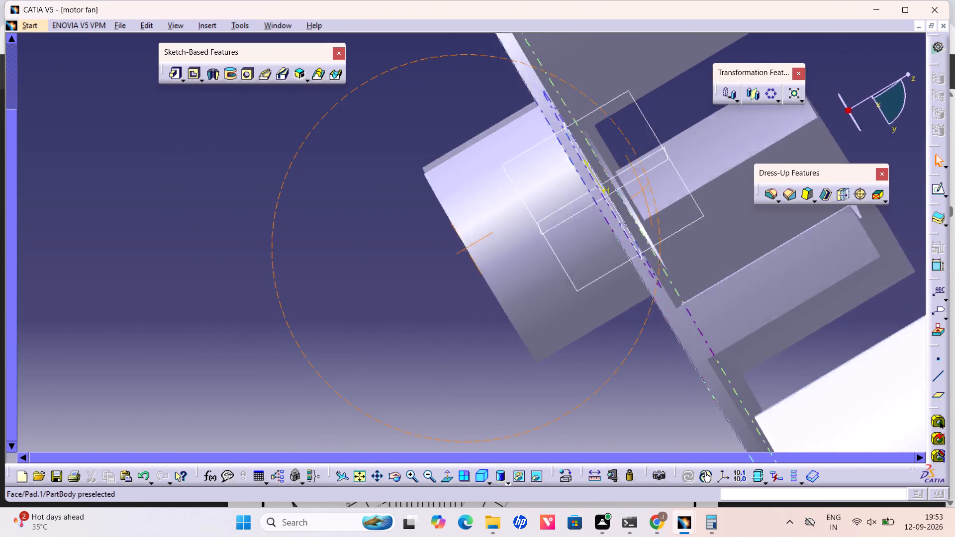
pyautogui.moveTo(550, 235); pyautogui.dragTo(591, 373, button='middle')
pyautogui.moveTo(550, 235); pyautogui.dragTo(591, 373, button='right')
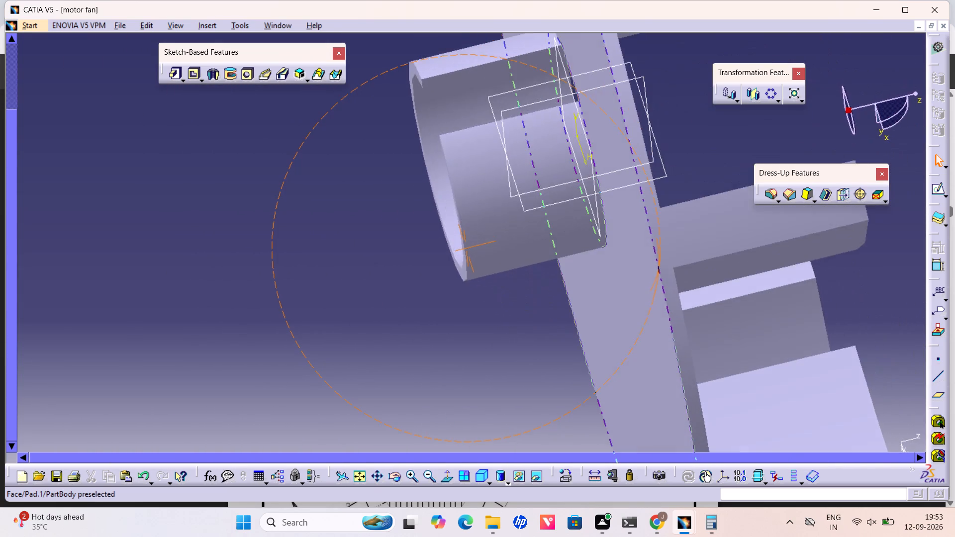
pyautogui.moveTo(591, 373); pyautogui.dragTo(389, 259, button='middle')
pyautogui.moveTo(591, 373); pyautogui.dragTo(389, 259, button='right')
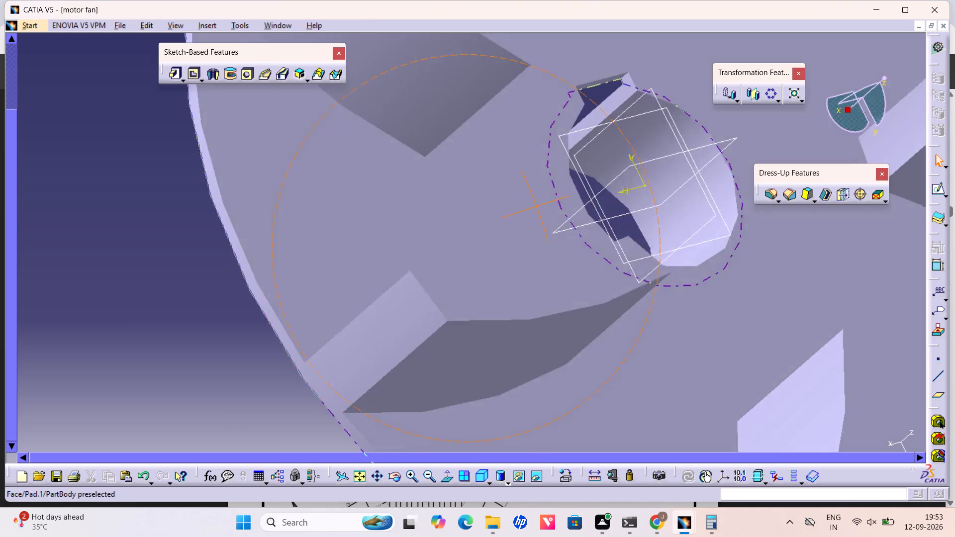
pyautogui.moveTo(389, 259); pyautogui.dragTo(317, 265, button='right')
pyautogui.moveTo(389, 259); pyautogui.dragTo(320, 295, button='middle')
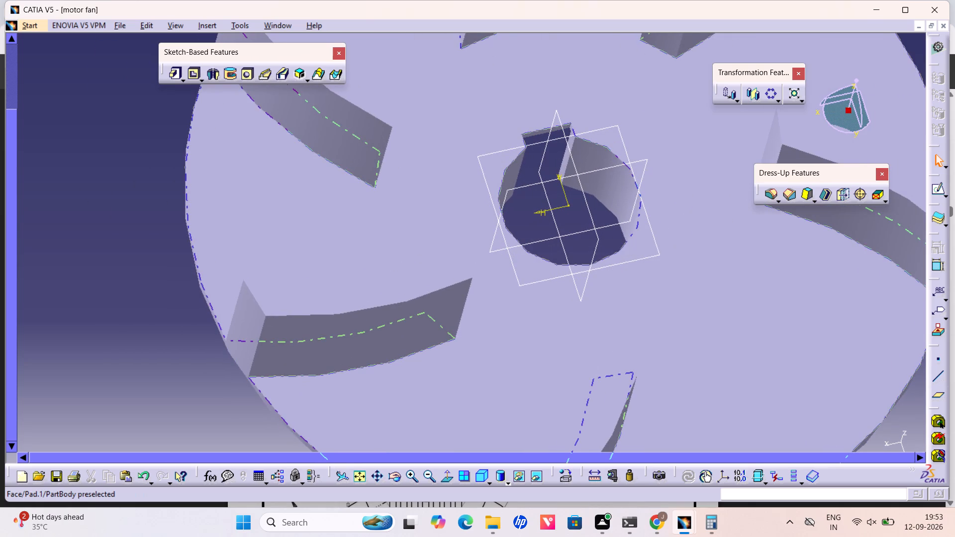
pyautogui.keyDown('ctrl'); pyautogui.moveTo(422, 156); pyautogui.dragTo(428, 218, button='middle'); pyautogui.keyUp('ctrl')
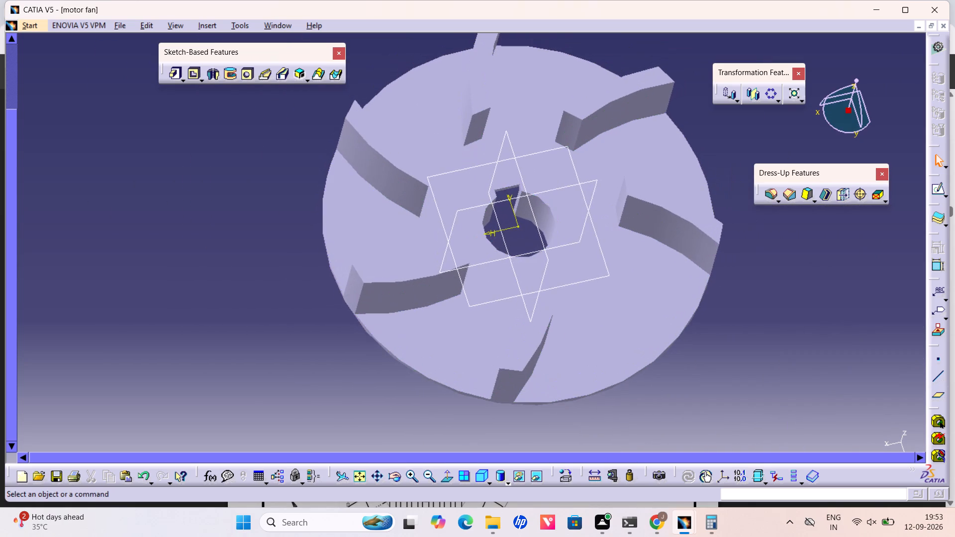
pyautogui.moveTo(780, 295); pyautogui.dragTo(309, 262, button='middle')
pyautogui.moveTo(780, 295); pyautogui.dragTo(309, 262, button='right')
pyautogui.scroll(-1, 276, 211)
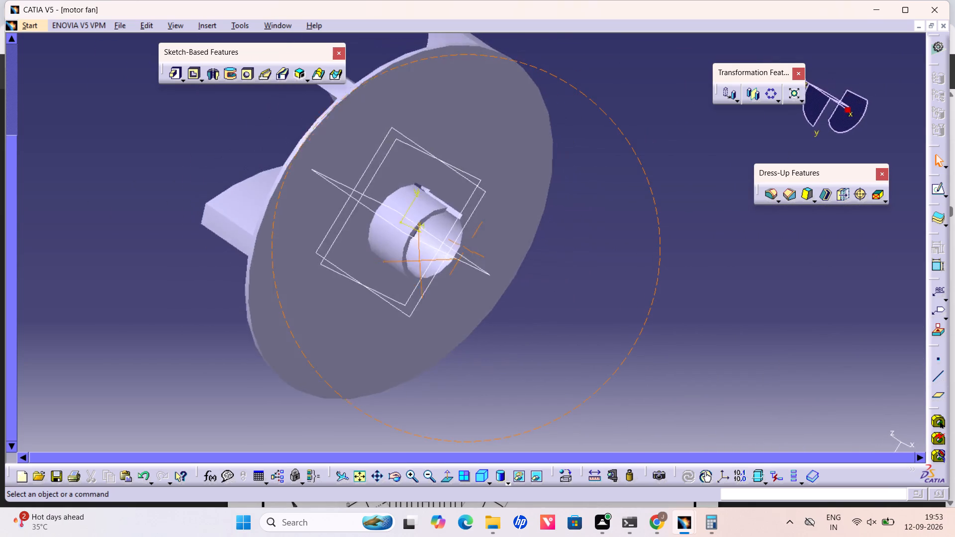
pyautogui.moveTo(309, 262); pyautogui.dragTo(349, 345, button='middle')
pyautogui.moveTo(309, 262); pyautogui.dragTo(354, 346, button='right')
# Check the Motor Fan drawing and apply a 10 mm Edge Fillet where the hub's outer wall meets the disc.
pyautogui.hotkey('alt', 'Tab')
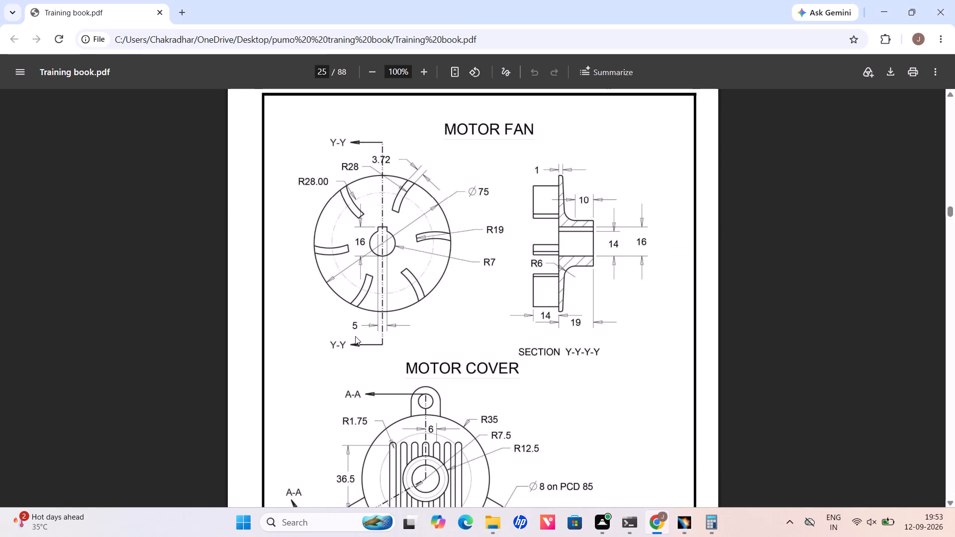
pyautogui.hotkey('alt', 'Tab')
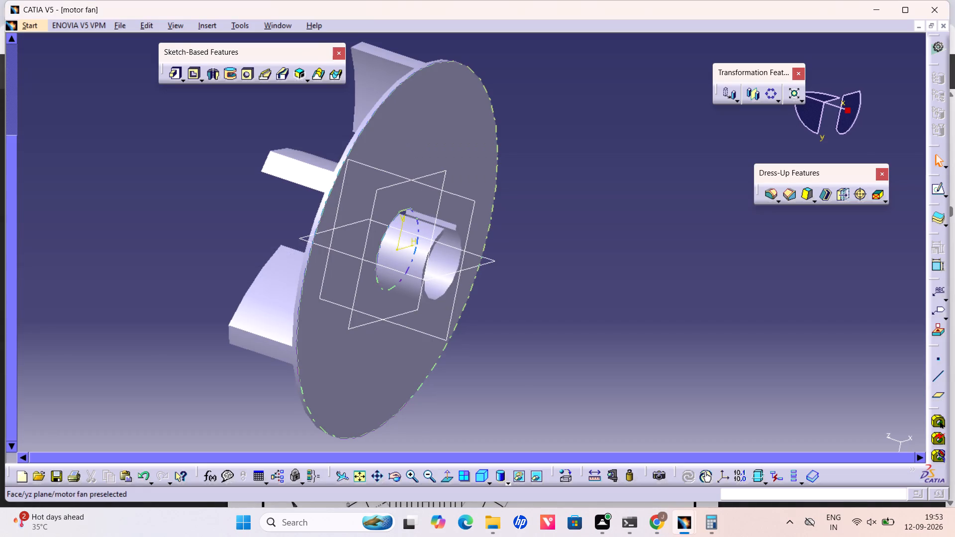
pyautogui.keyDown('ctrl'); pyautogui.moveTo(606, 337); pyautogui.dragTo(596, 308, button='middle'); pyautogui.keyUp('ctrl')
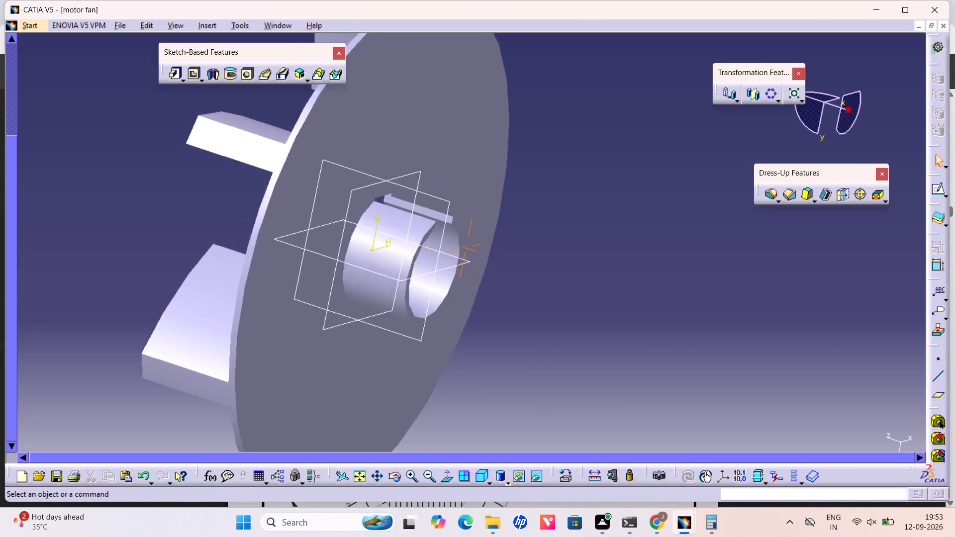
pyautogui.keyDown('ctrl'); pyautogui.moveTo(596, 308); pyautogui.dragTo(581, 172, button='middle'); pyautogui.keyUp('ctrl')
pyautogui.moveTo(721, 187); pyautogui.dragTo(918, 274, button='middle')
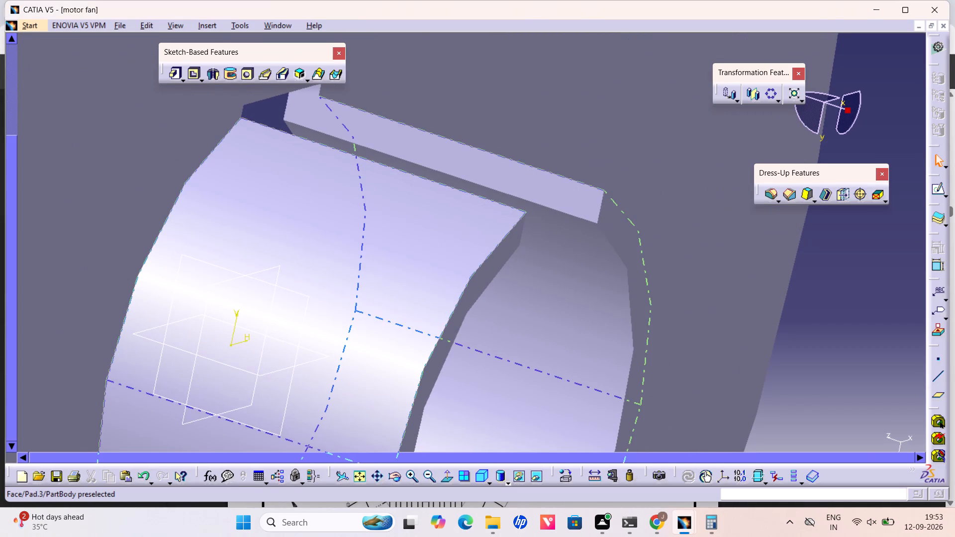
pyautogui.click(182, 193)
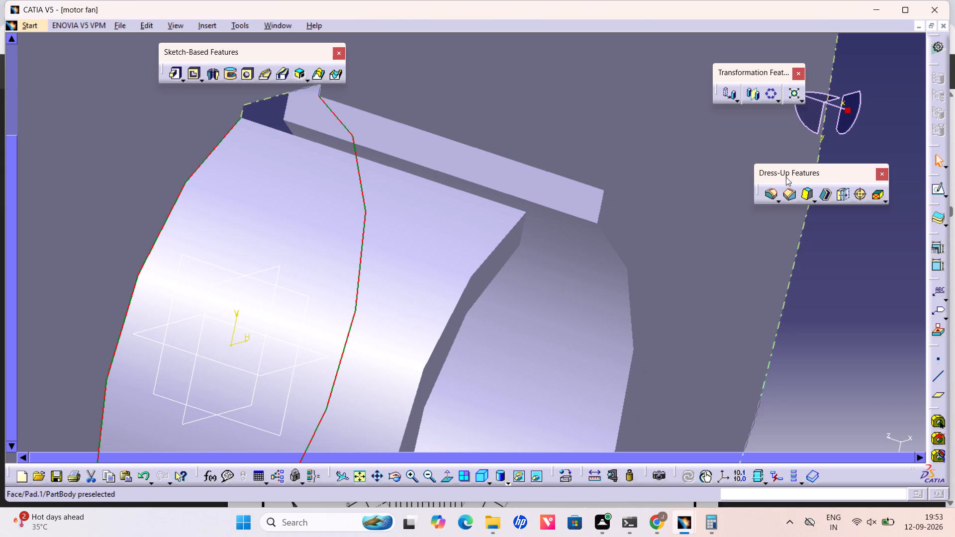
pyautogui.click(768, 192)
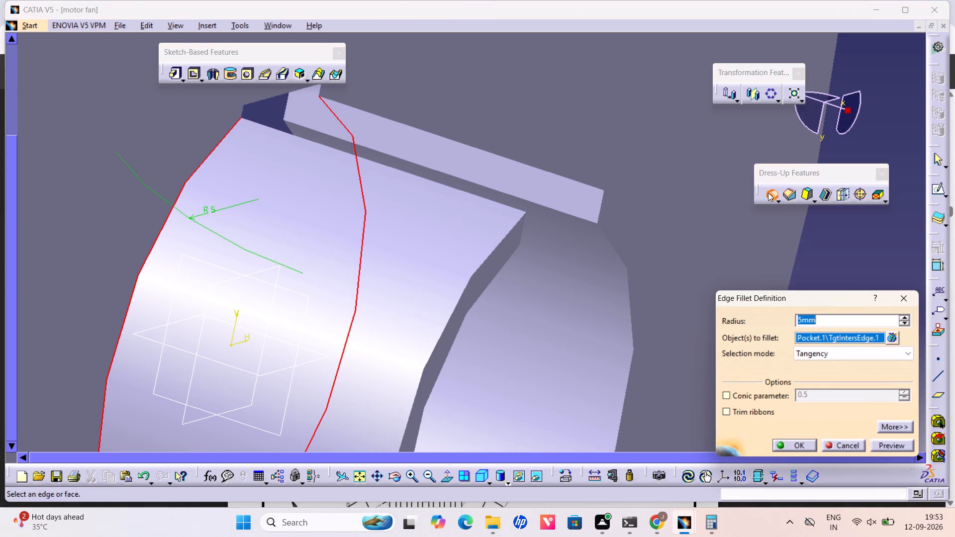
pyautogui.moveTo(820, 321); pyautogui.dragTo(786, 327)
pyautogui.write('10')
pyautogui.click(888, 440)
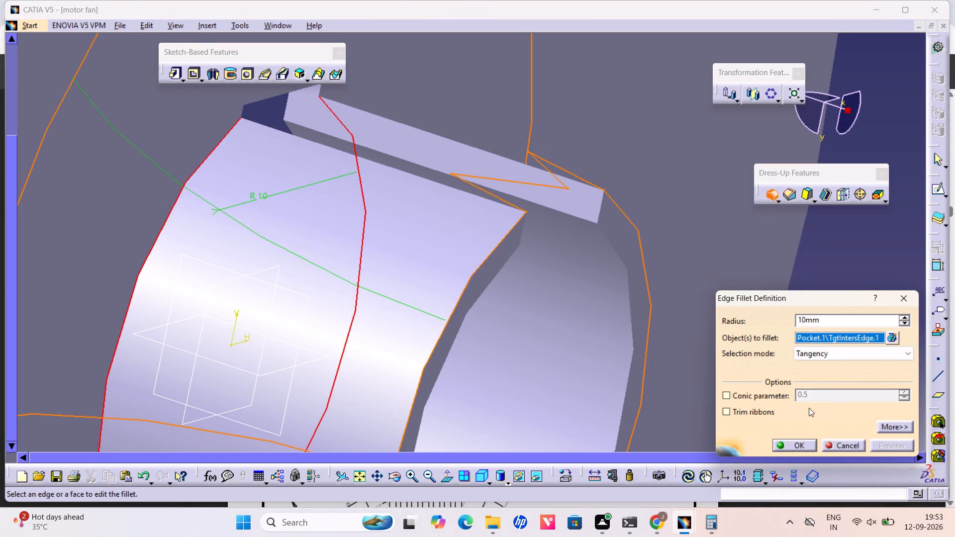
pyautogui.click(799, 446)
pyautogui.click(842, 381)
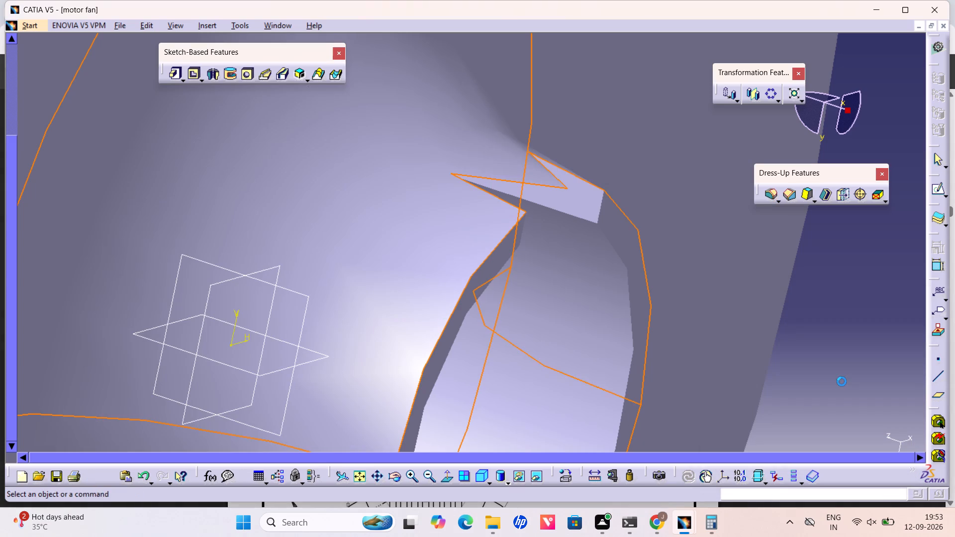
# Examine the filleted hub, keyed bore and blades from both sides of the fan disc.
pyautogui.keyDown('ctrl'); pyautogui.moveTo(850, 293); pyautogui.dragTo(731, 404, button='middle'); pyautogui.keyUp('ctrl')
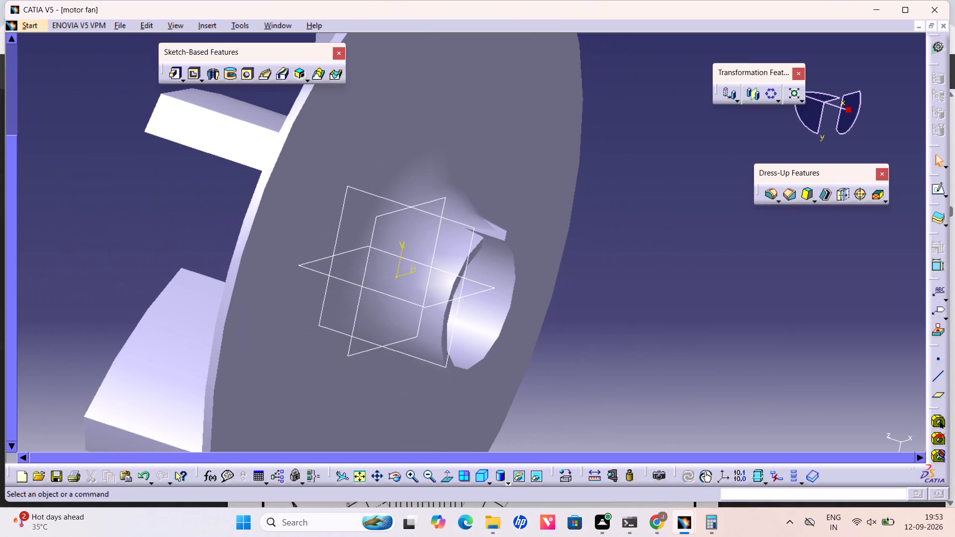
pyautogui.keyDown('ctrl'); pyautogui.moveTo(724, 275); pyautogui.dragTo(696, 276, button='middle'); pyautogui.keyUp('ctrl')
pyautogui.keyDown('ctrl'); pyautogui.moveTo(727, 275); pyautogui.dragTo(696, 276, button='right'); pyautogui.keyUp('ctrl')
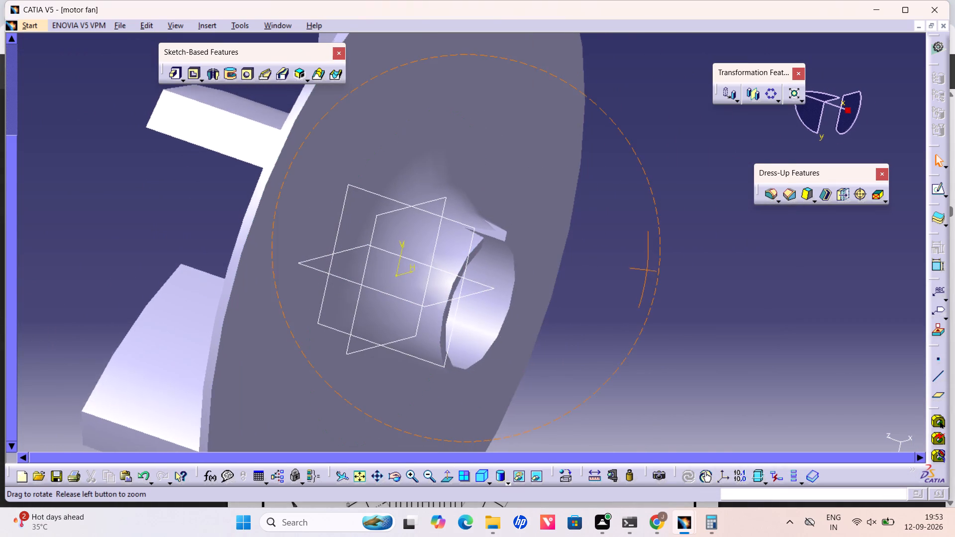
pyautogui.keyDown('ctrl'); pyautogui.moveTo(696, 276); pyautogui.dragTo(478, 261, button='right'); pyautogui.keyUp('ctrl')
pyautogui.keyDown('ctrl'); pyautogui.moveTo(696, 276); pyautogui.dragTo(477, 261, button='middle'); pyautogui.keyUp('ctrl')
pyautogui.click(391, 210)
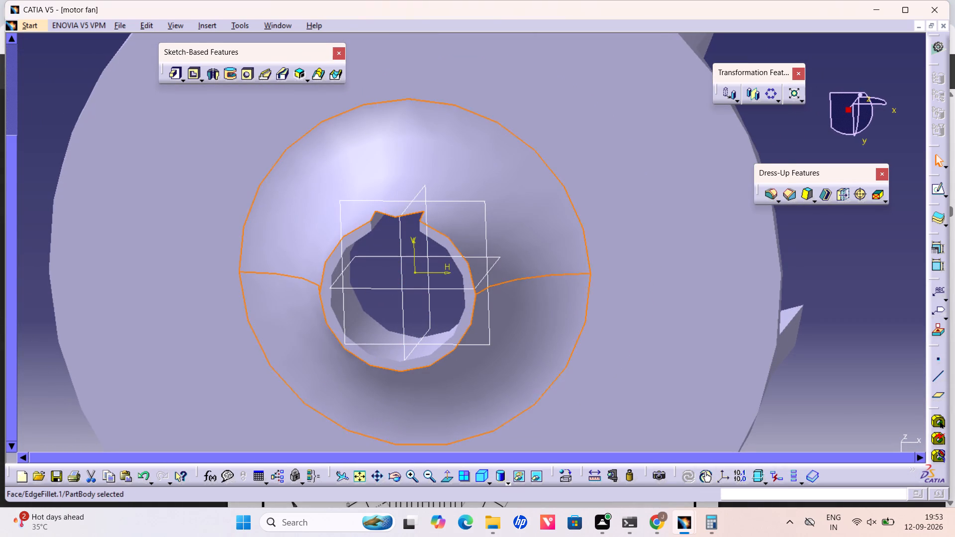
pyautogui.click(802, 238)
pyautogui.moveTo(830, 275); pyautogui.dragTo(831, 275, button='middle')
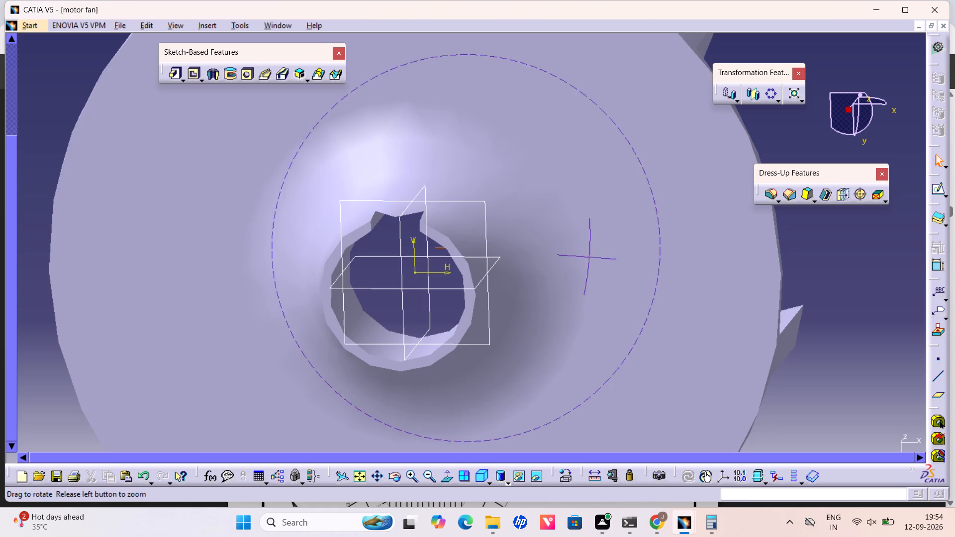
pyautogui.moveTo(831, 275); pyautogui.dragTo(240, 241, button='middle')
pyautogui.keyDown('ctrl'); pyautogui.moveTo(832, 275); pyautogui.dragTo(240, 241, button='right'); pyautogui.keyUp('ctrl')
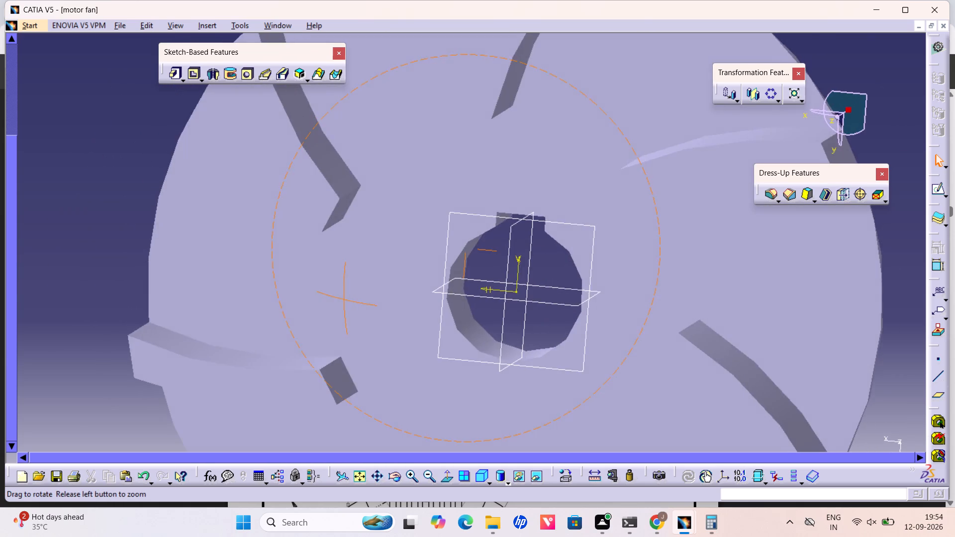
pyautogui.keyDown('ctrl'); pyautogui.moveTo(240, 241); pyautogui.dragTo(678, 256, button='right'); pyautogui.keyUp('ctrl')
pyautogui.moveTo(240, 241); pyautogui.dragTo(684, 250, button='middle')
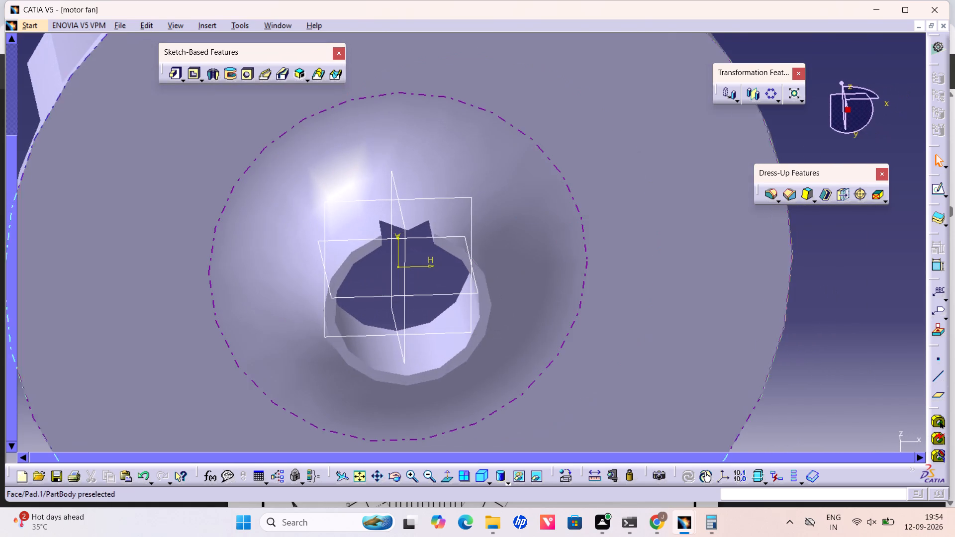
pyautogui.click(412, 219)
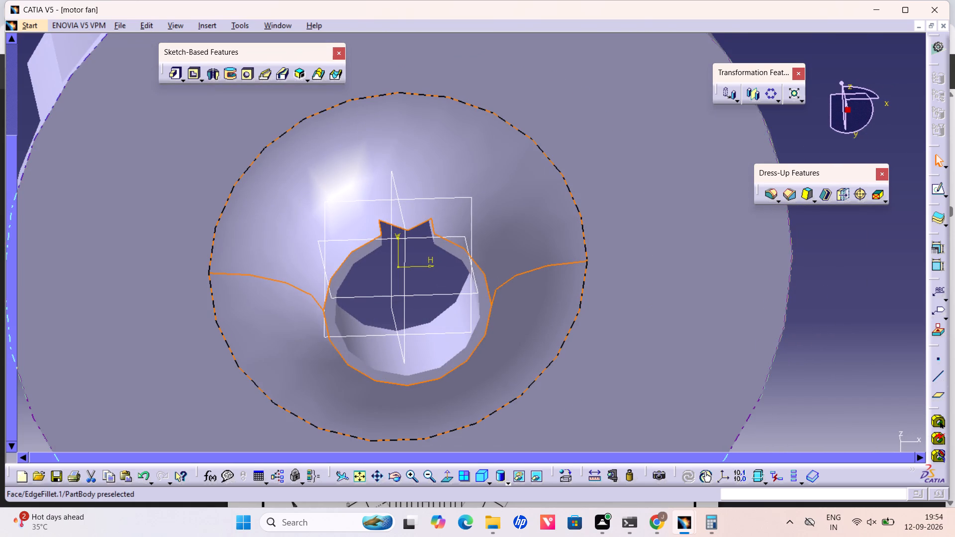
pyautogui.click(822, 277)
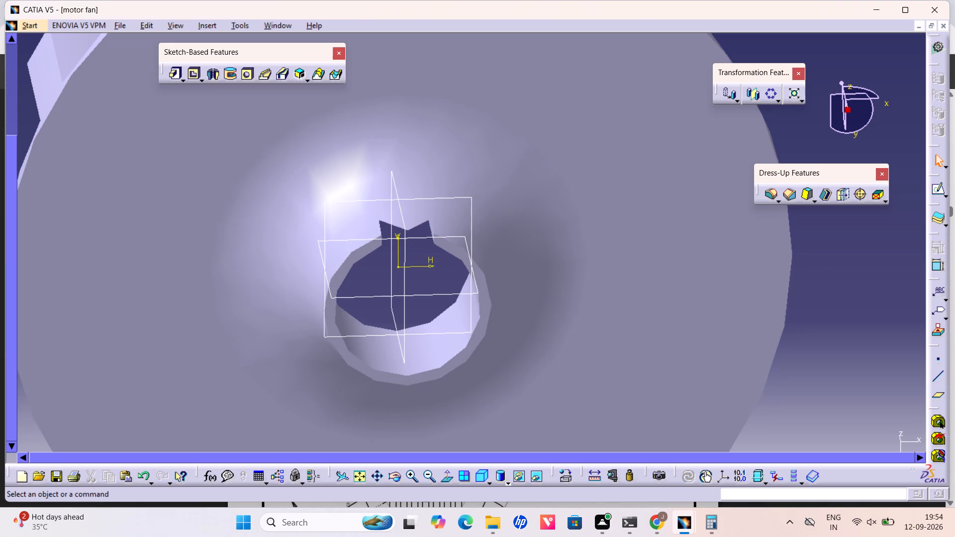
pyautogui.moveTo(829, 302); pyautogui.dragTo(382, 276, button='middle')
pyautogui.moveTo(829, 302); pyautogui.dragTo(382, 276, button='right')
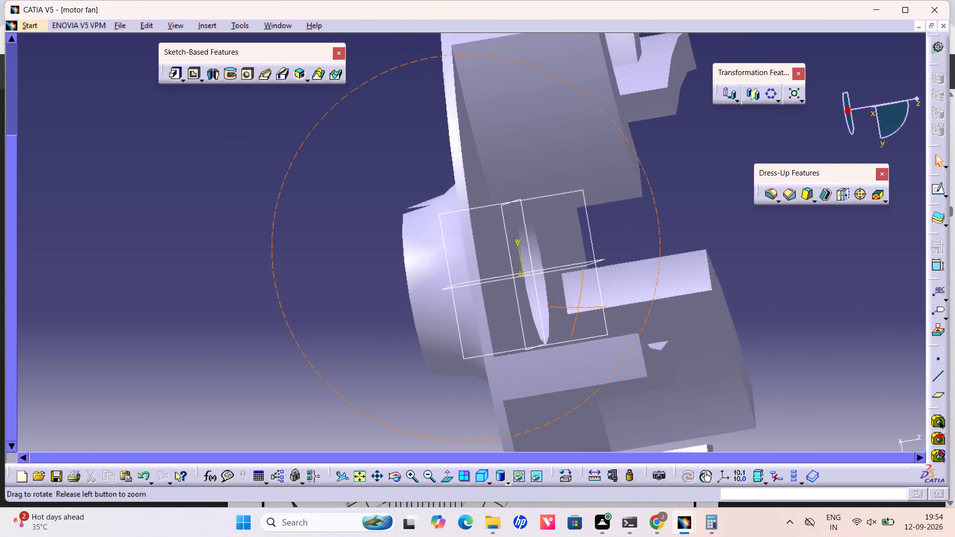
pyautogui.moveTo(382, 276); pyautogui.dragTo(201, 297, button='middle')
pyautogui.moveTo(382, 276); pyautogui.dragTo(201, 297, button='right')
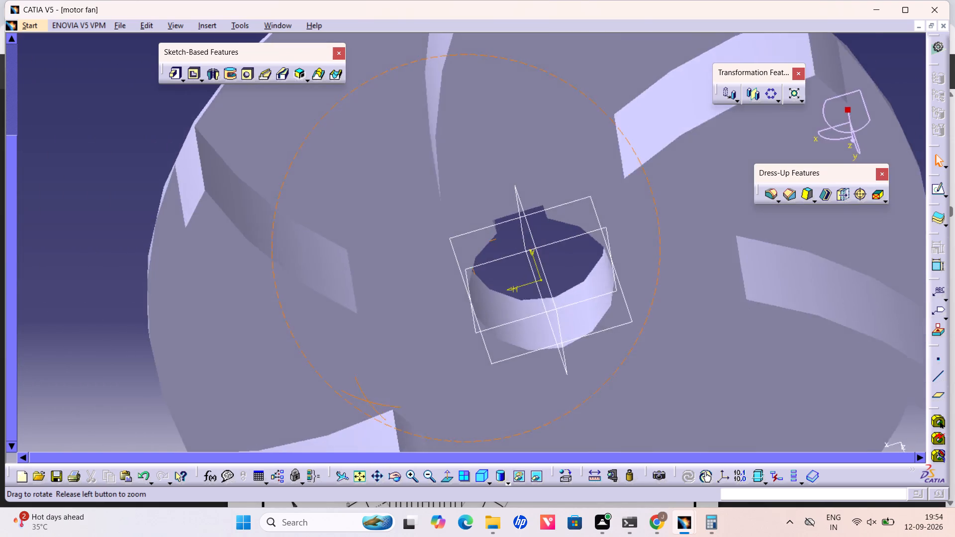
pyautogui.moveTo(201, 297); pyautogui.dragTo(471, 367, button='middle')
pyautogui.moveTo(201, 297); pyautogui.dragTo(471, 367, button='right')
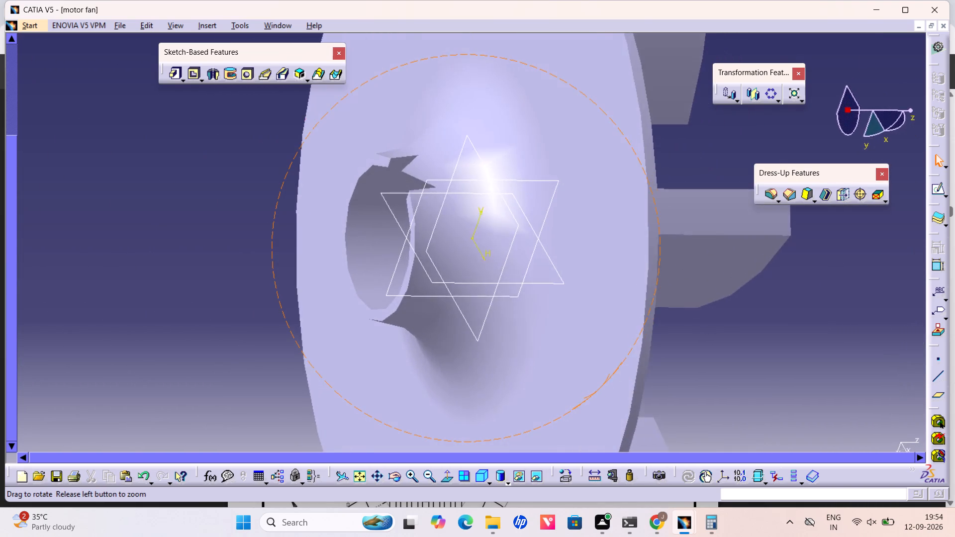
pyautogui.moveTo(471, 367); pyautogui.dragTo(257, 167, button='right')
pyautogui.moveTo(471, 367); pyautogui.dragTo(257, 167, button='middle')
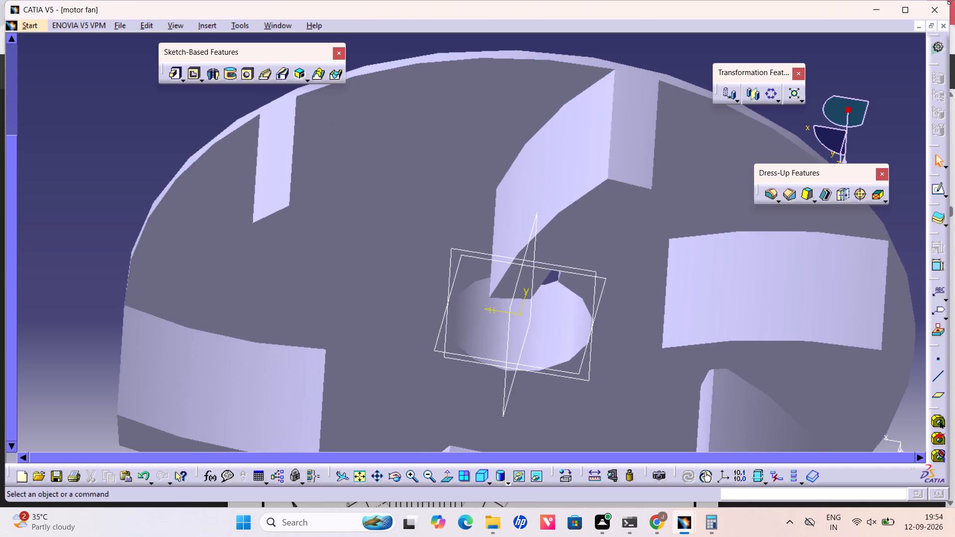
pyautogui.keyDown('ctrl'); pyautogui.moveTo(865, 54); pyautogui.dragTo(871, 107, button='middle'); pyautogui.keyUp('ctrl')
pyautogui.keyDown('ctrl'); pyautogui.scroll(-1, 865, 54); pyautogui.keyUp('ctrl')
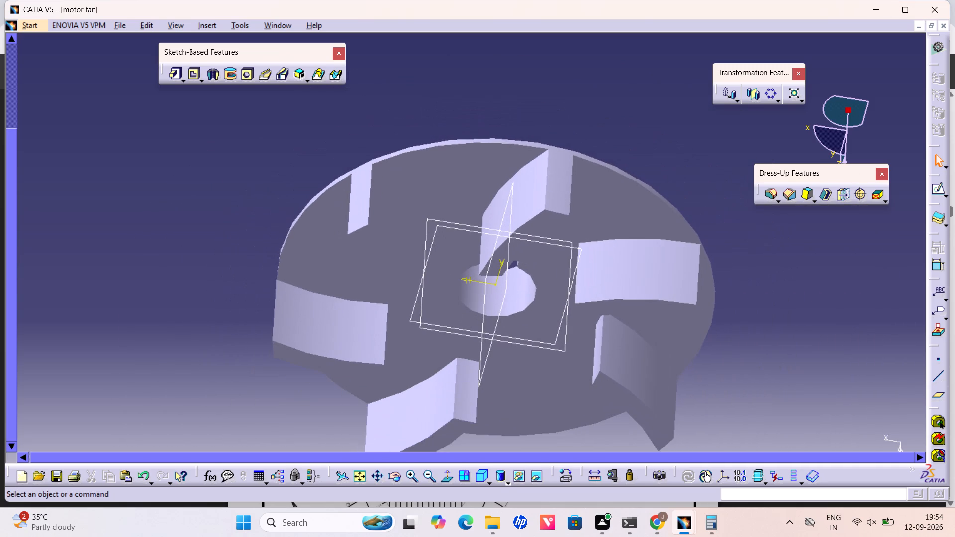
pyautogui.moveTo(816, 322); pyautogui.dragTo(398, 204, button='middle')
pyautogui.moveTo(818, 319); pyautogui.dragTo(398, 204, button='right')
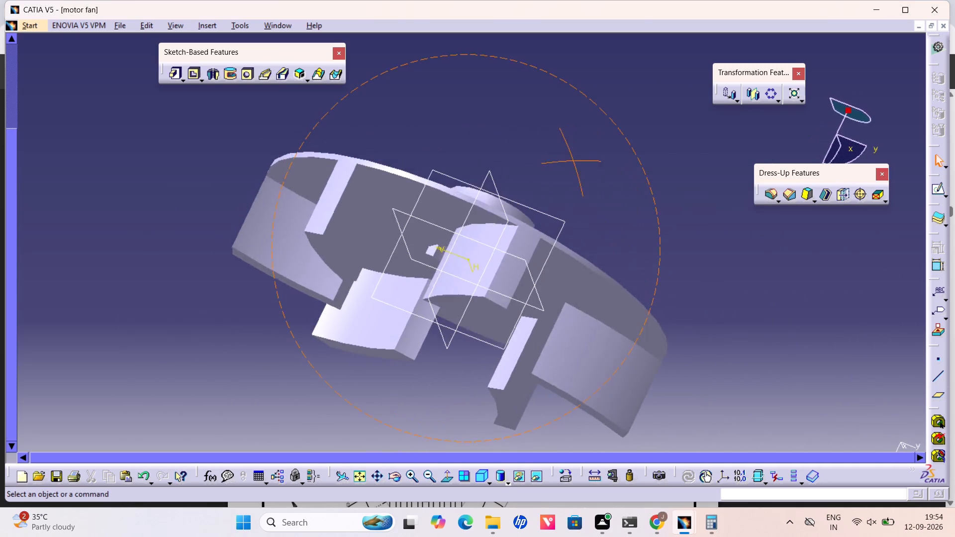
pyautogui.moveTo(398, 204); pyautogui.dragTo(304, 168, button='right')
pyautogui.moveTo(398, 204); pyautogui.dragTo(304, 168, button='middle')
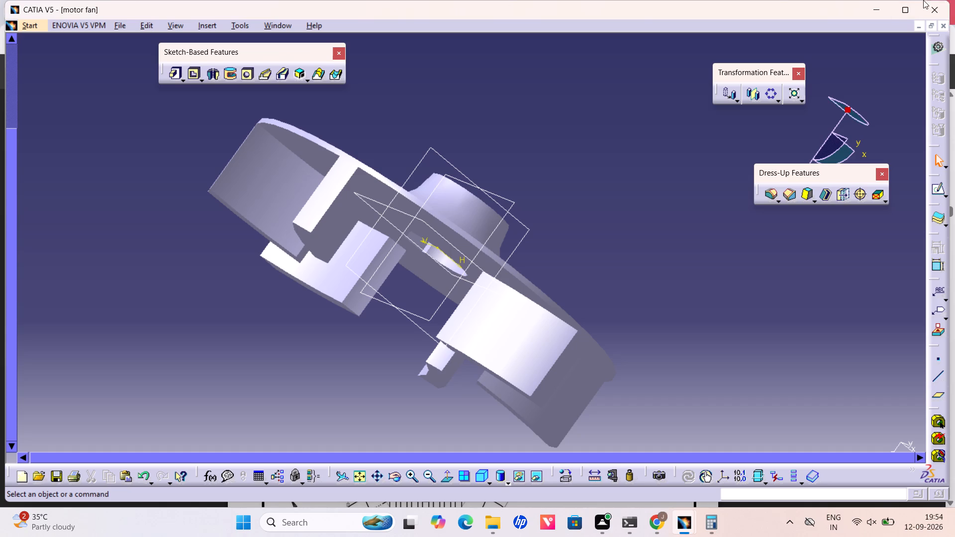
# Minimize the motor fan, training book and Calculator windows, and dismiss the Warm Start dialog in the empty CATIA window.
pyautogui.click(884, 11)
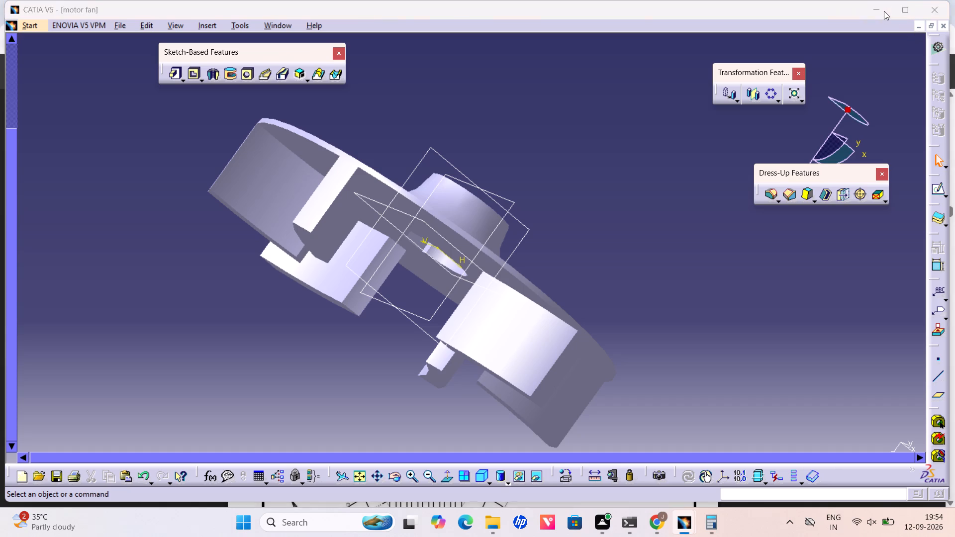
pyautogui.click(884, 11)
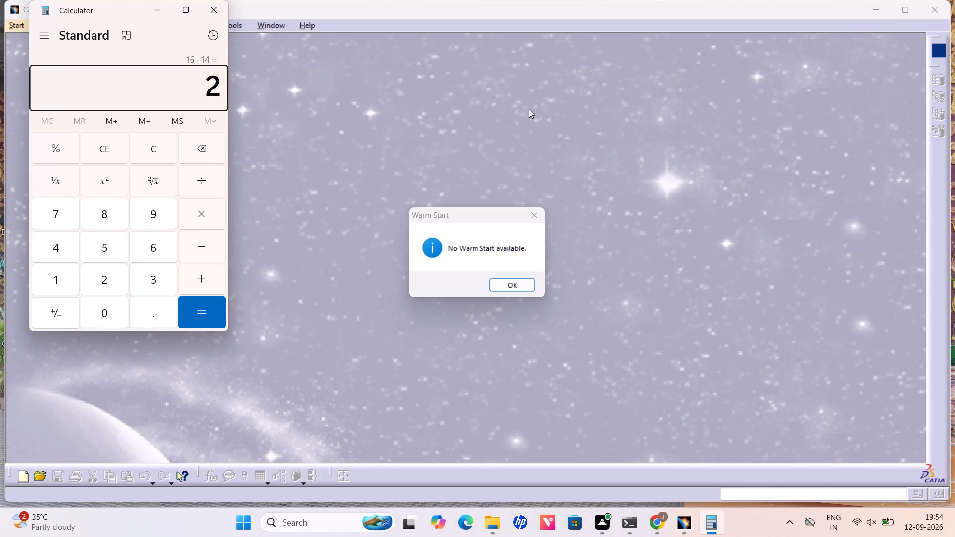
pyautogui.click(151, 18)
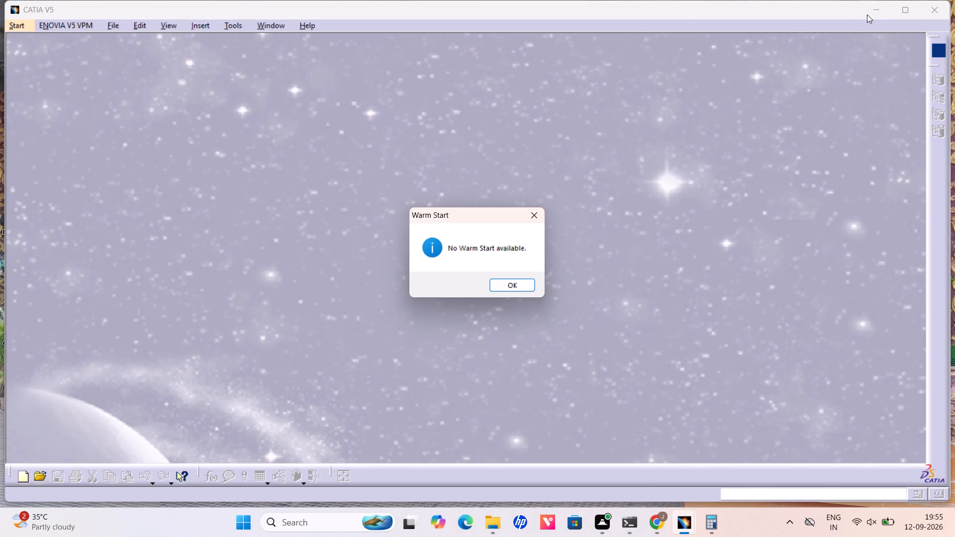
pyautogui.click(869, 8)
pyautogui.click(519, 286)
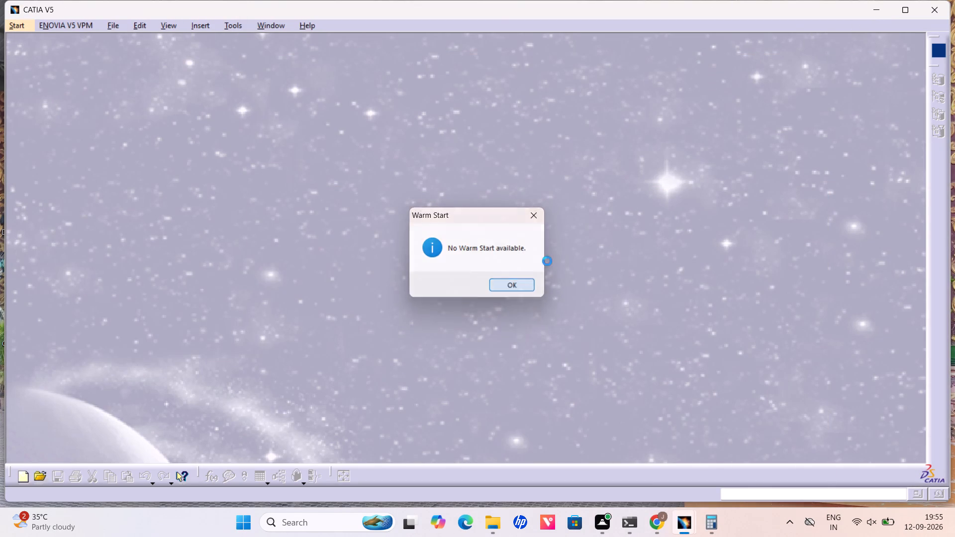